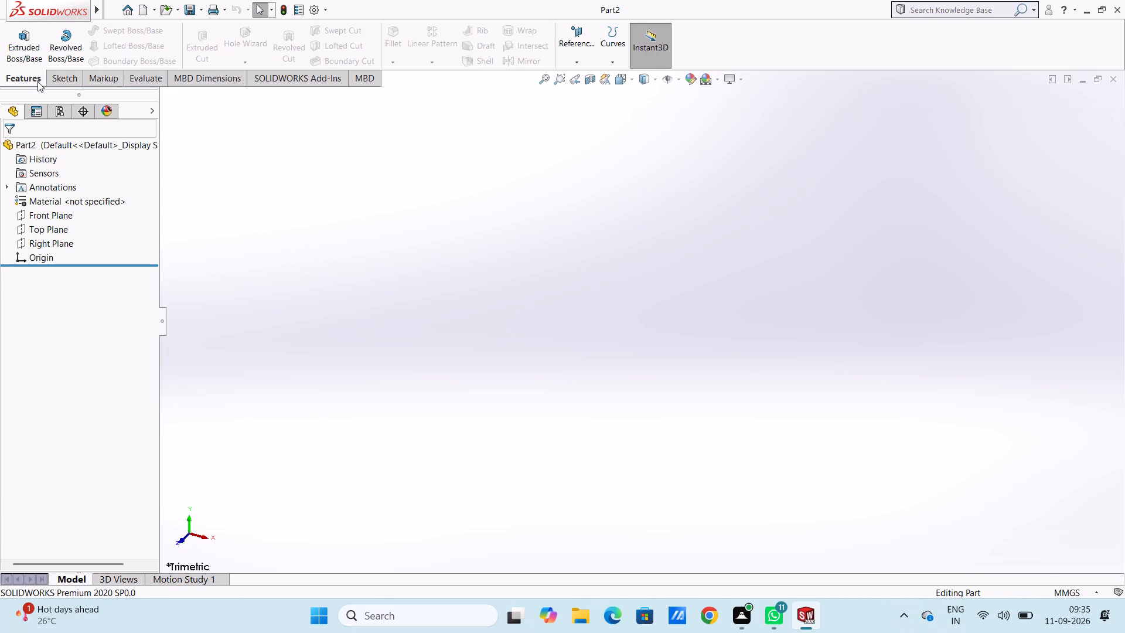
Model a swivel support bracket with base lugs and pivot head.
Start a new sketch on the Top Plane.
click(59, 78)
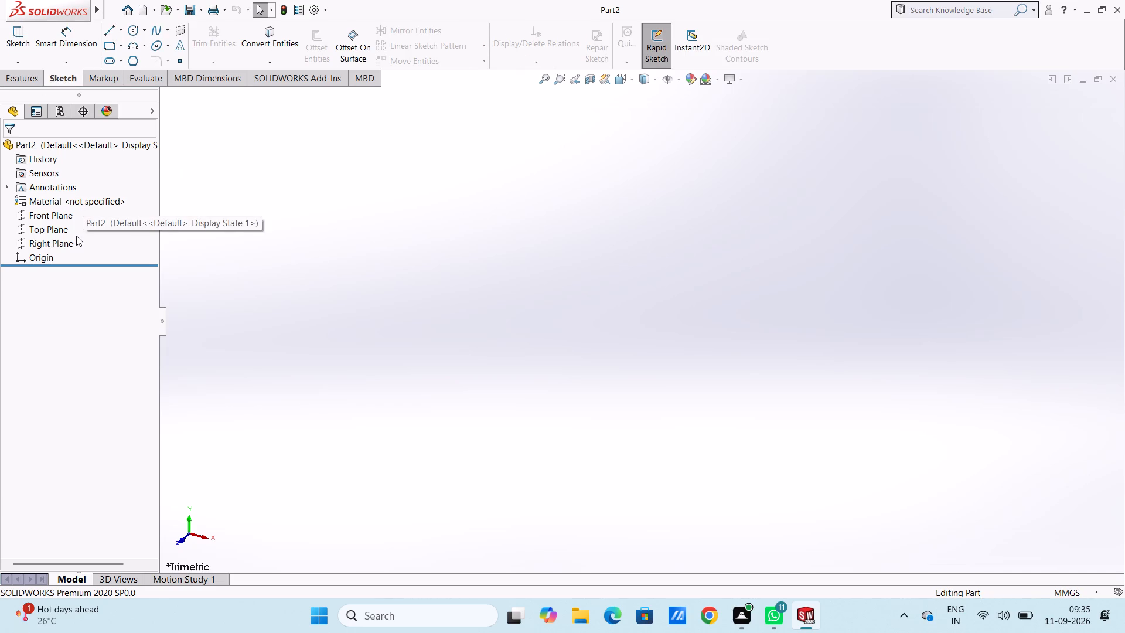
click(53, 230)
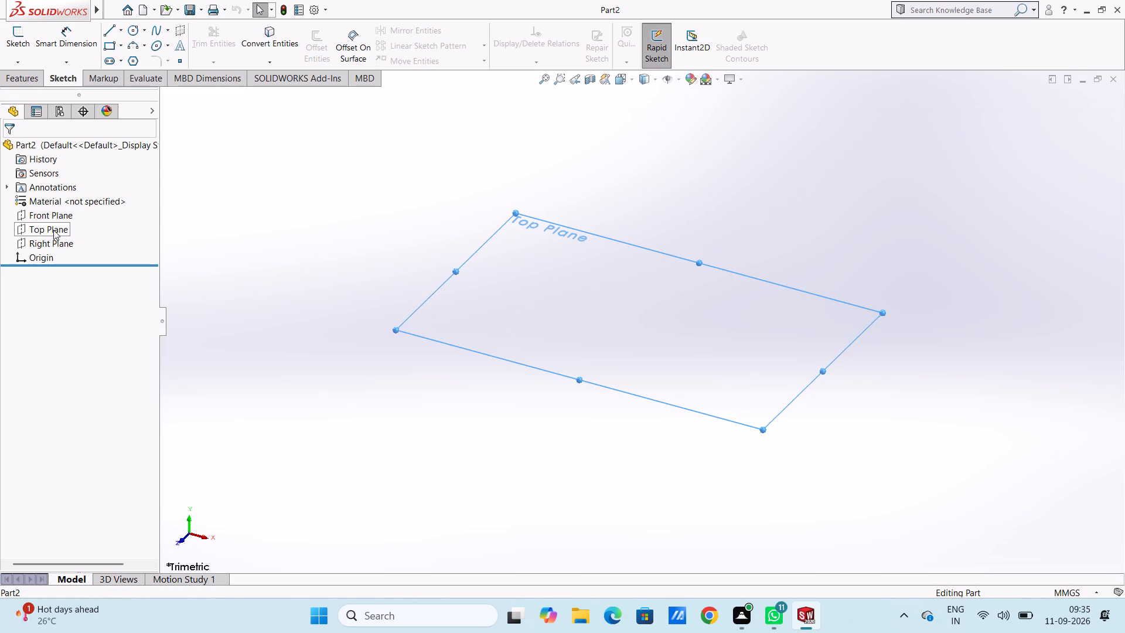
click(66, 210)
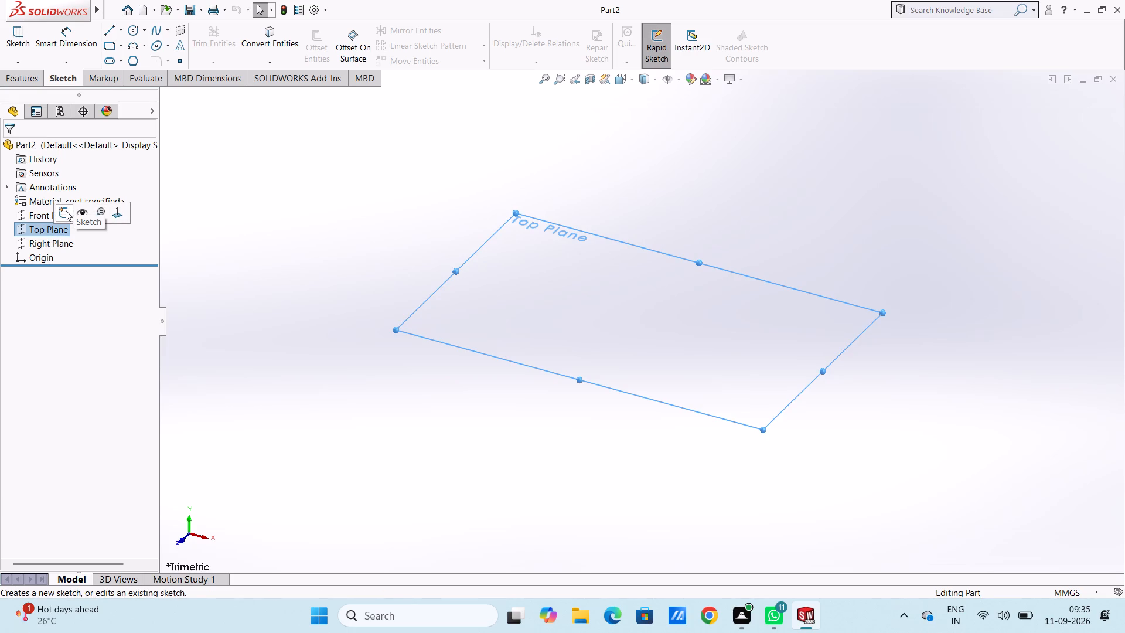
click(297, 229)
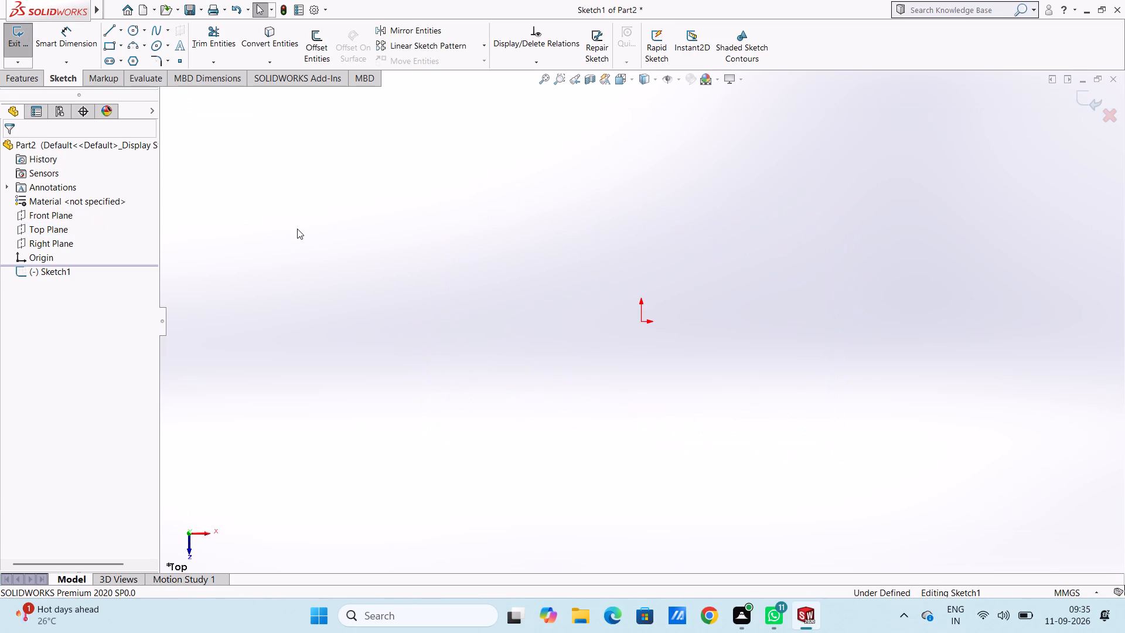
Sketch three circles of 7.5 mm radius: at the origin, about 67 mm horizontally from it, and about 30 mm across and 82 mm above it.
click(131, 33)
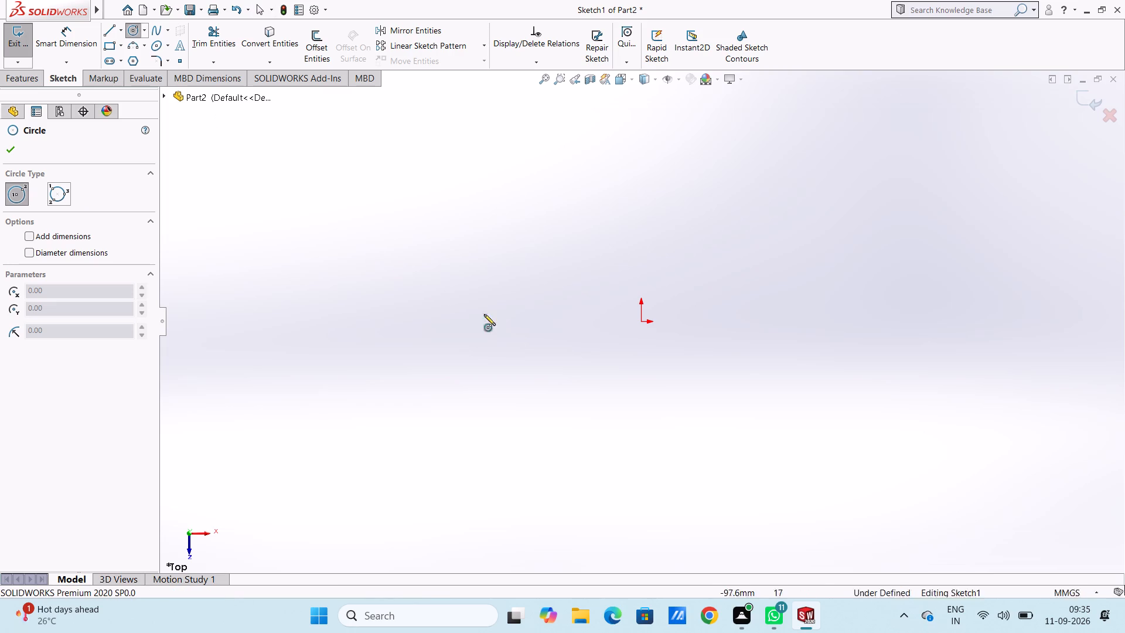
click(640, 321)
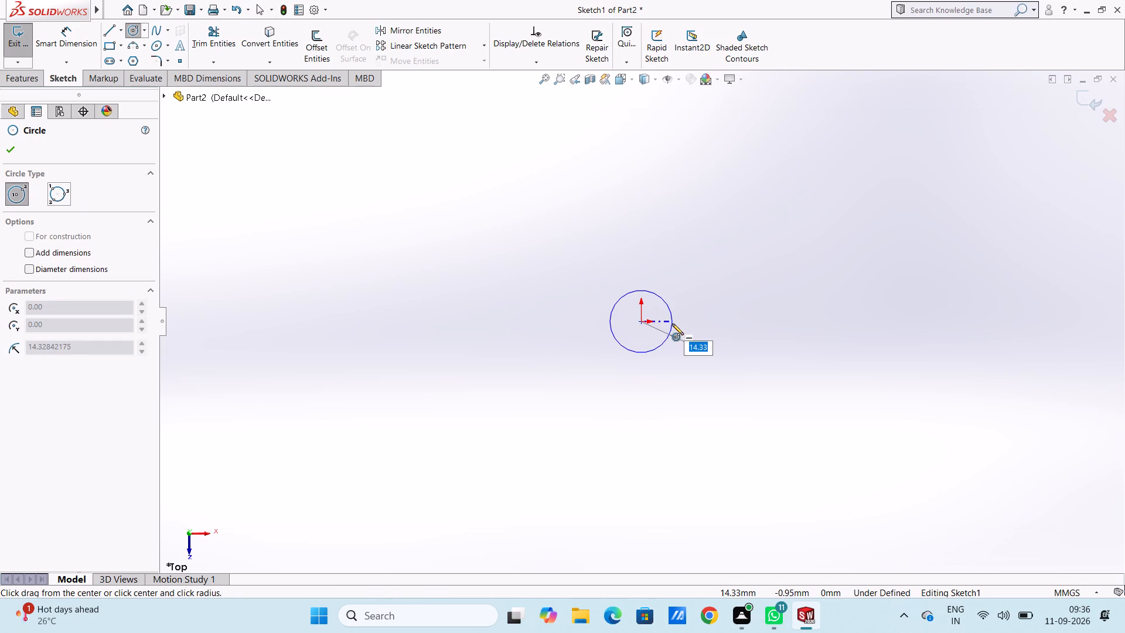
text(7.5)
key(Return)
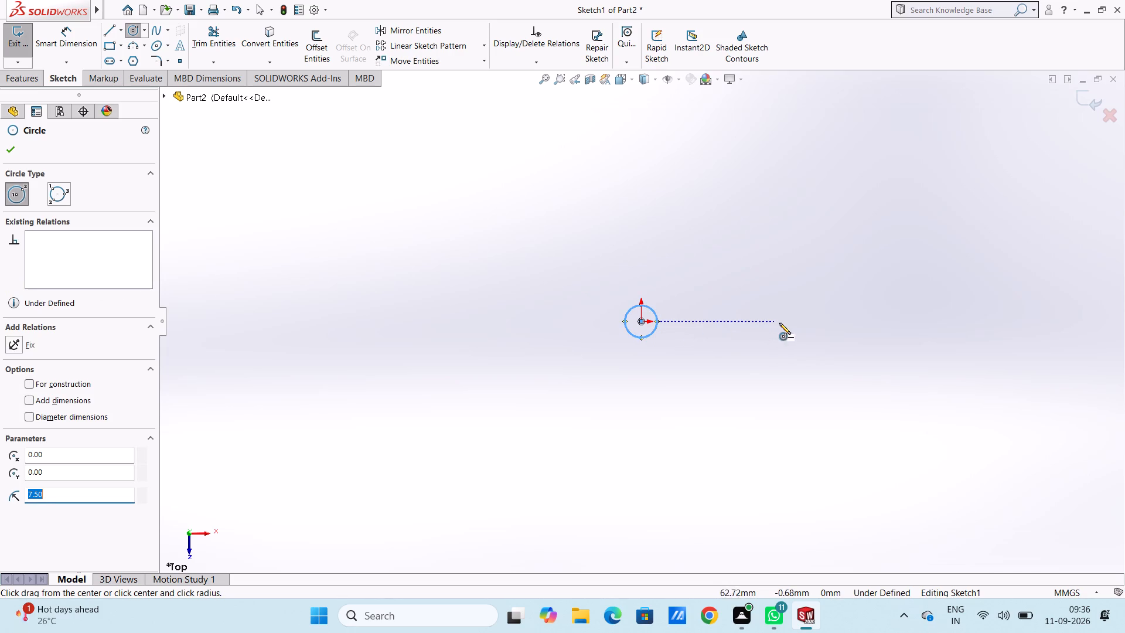
click(787, 323)
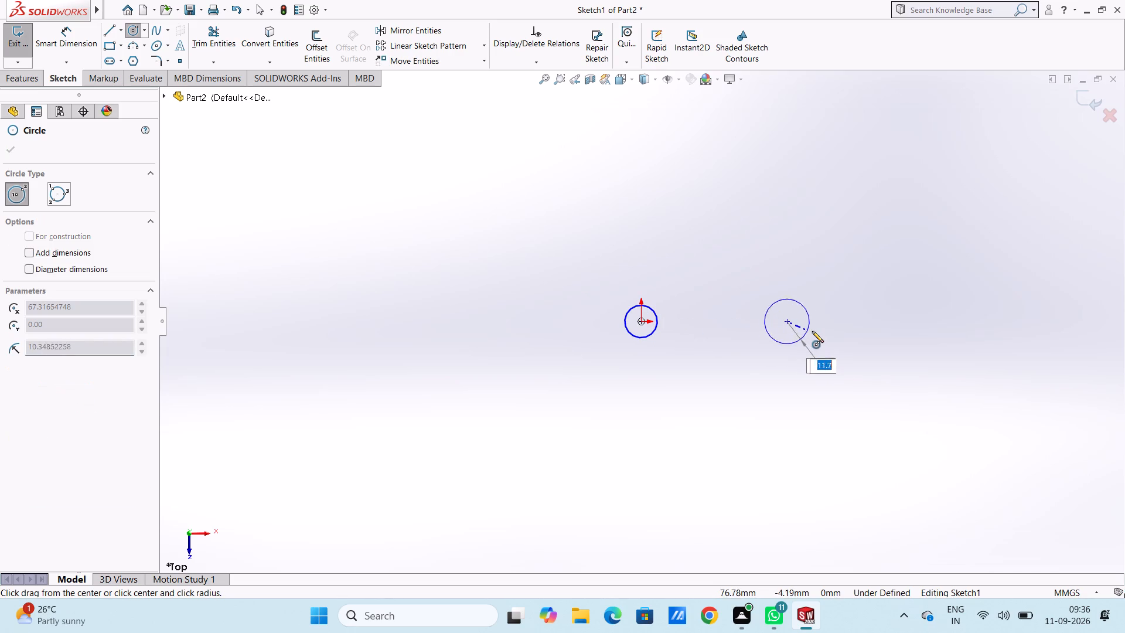
text(7.5)
key(Return)
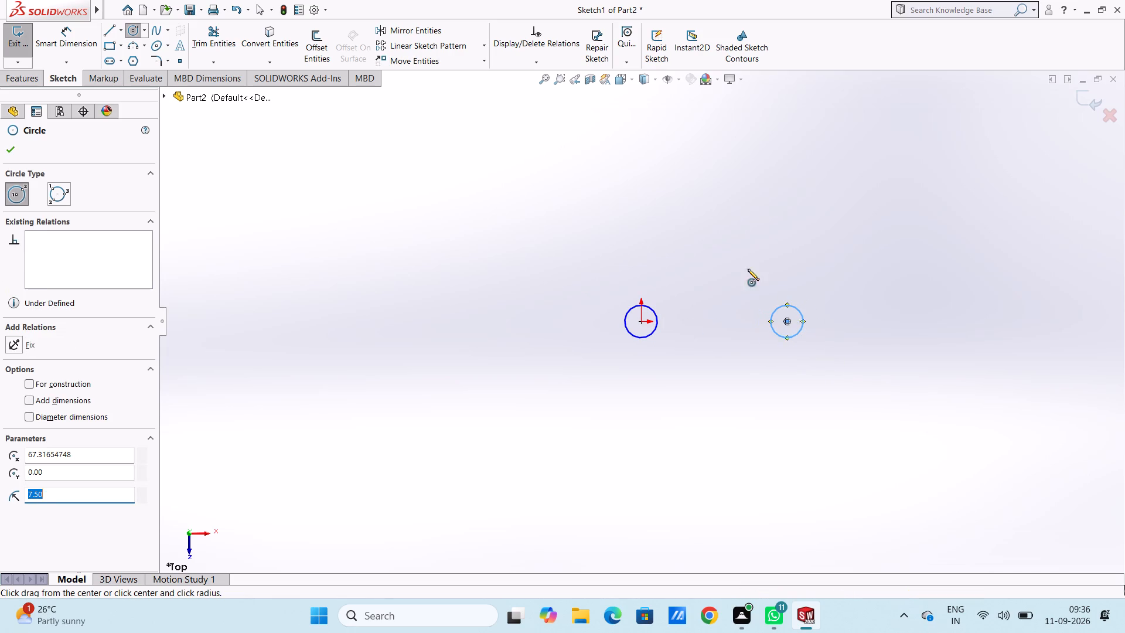
click(707, 145)
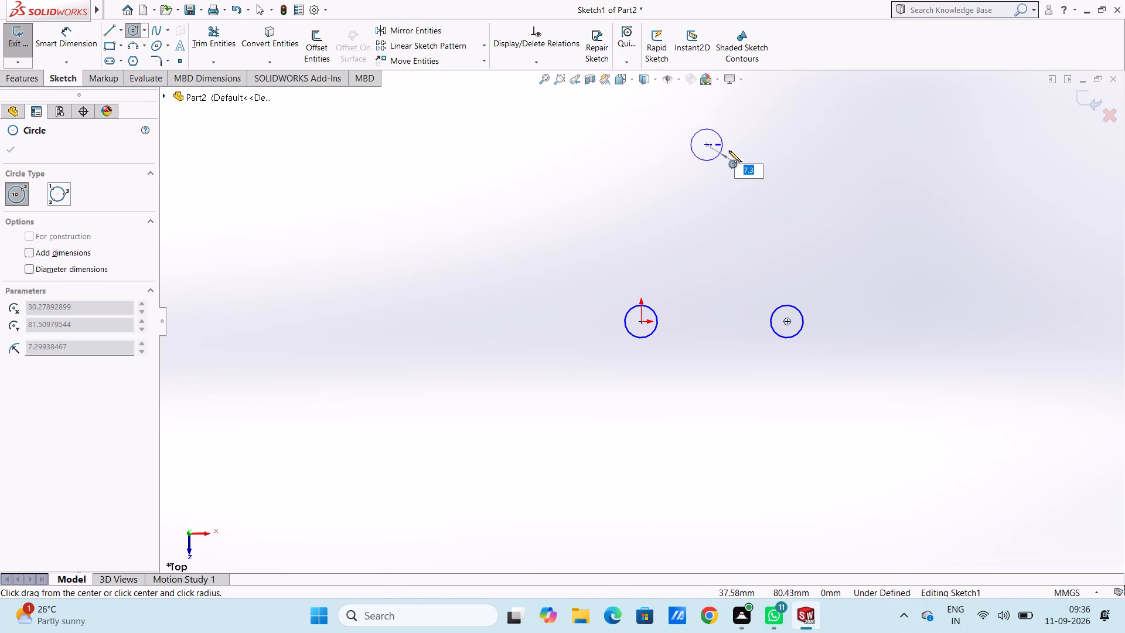
text(7.5)
key(Return)
key(Escape)
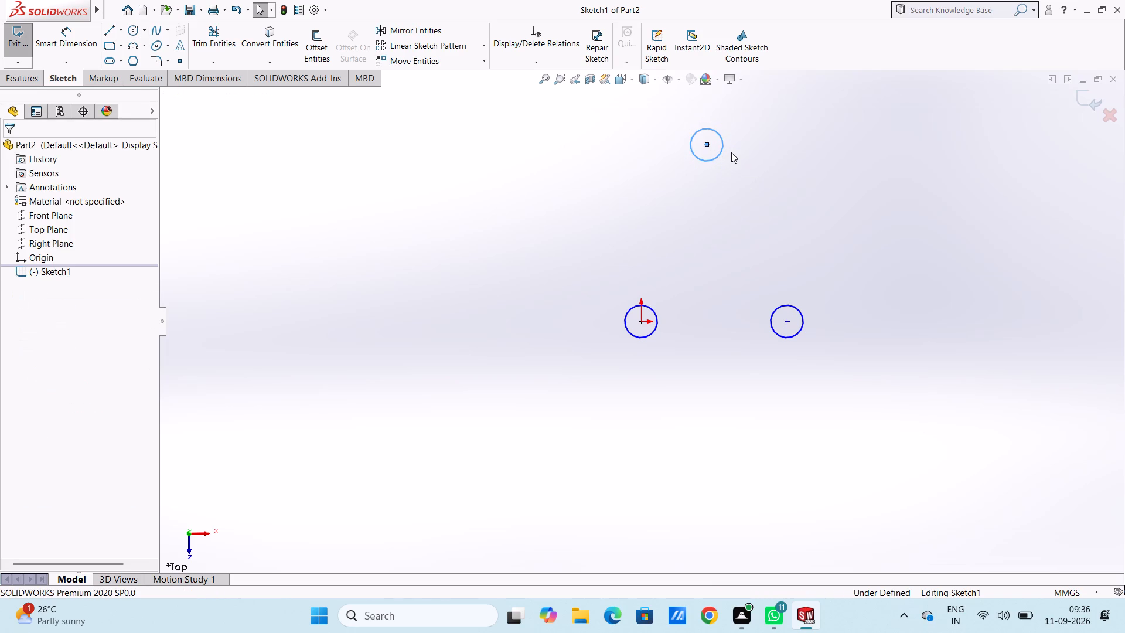
key(Escape)
Add a 15 mm diameter dimension to each of the three circles.
ctrl+scroll(731, 152, up, 2)
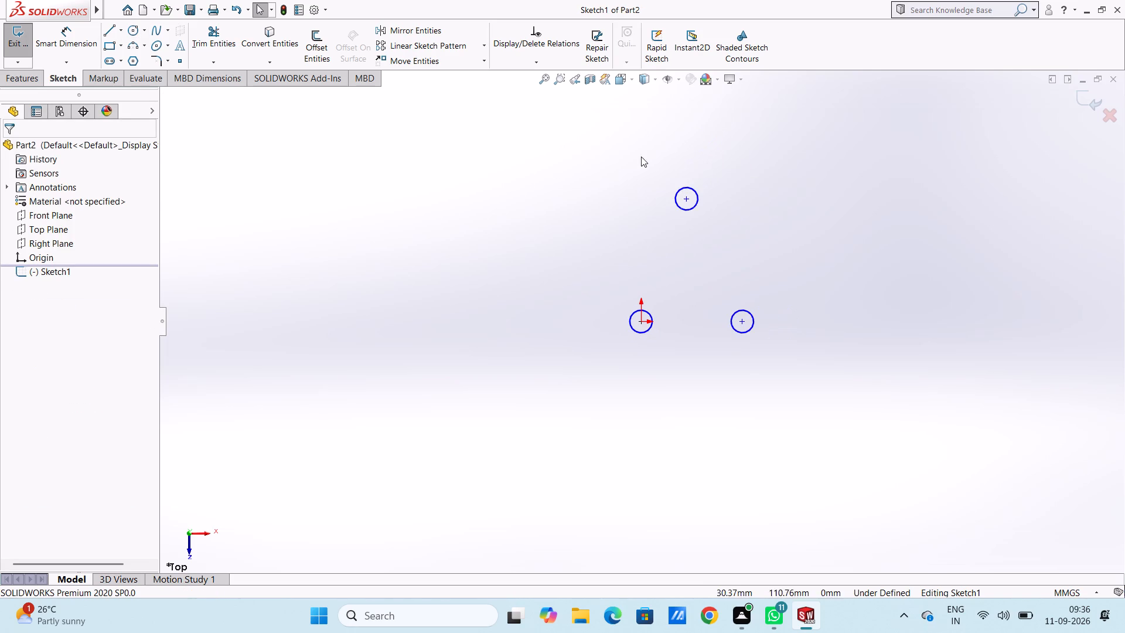
click(61, 42)
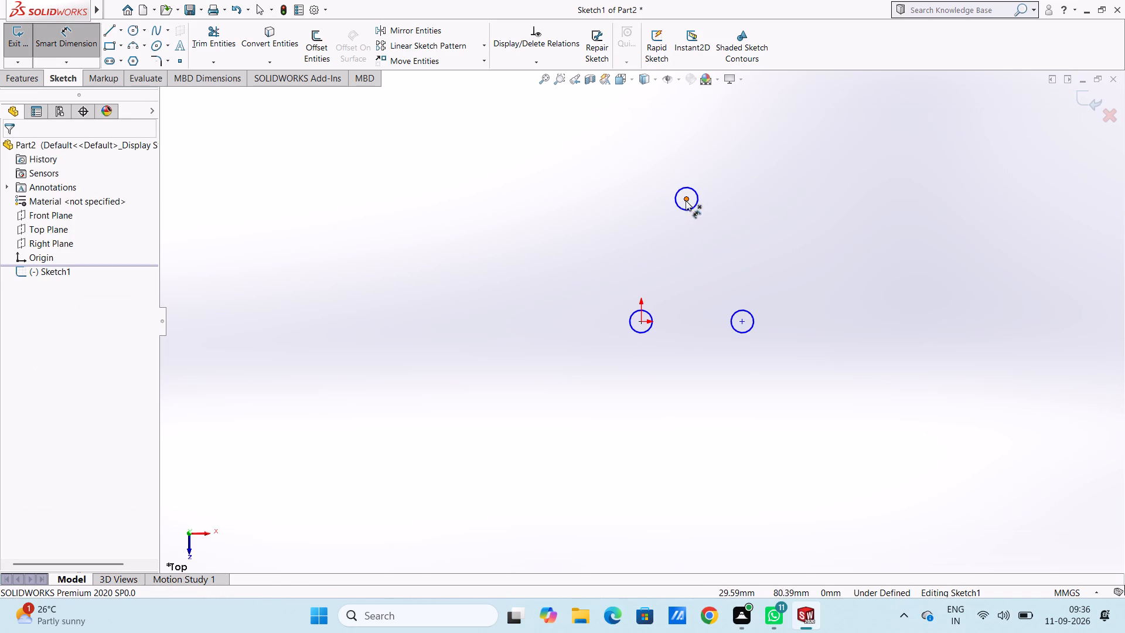
click(632, 326)
click(441, 343)
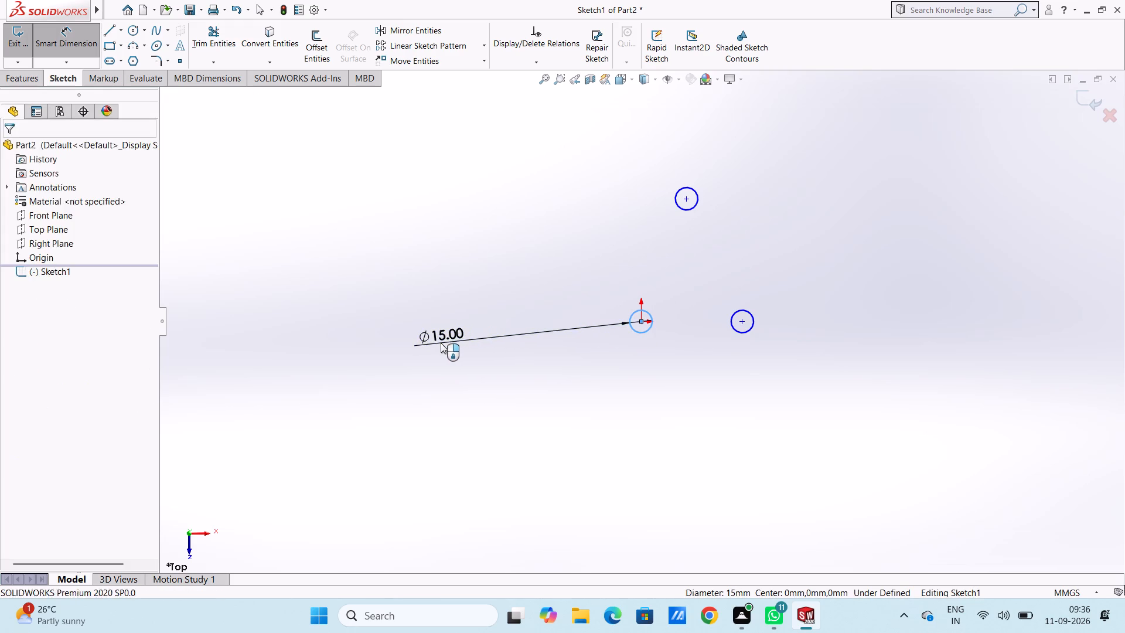
key(Return)
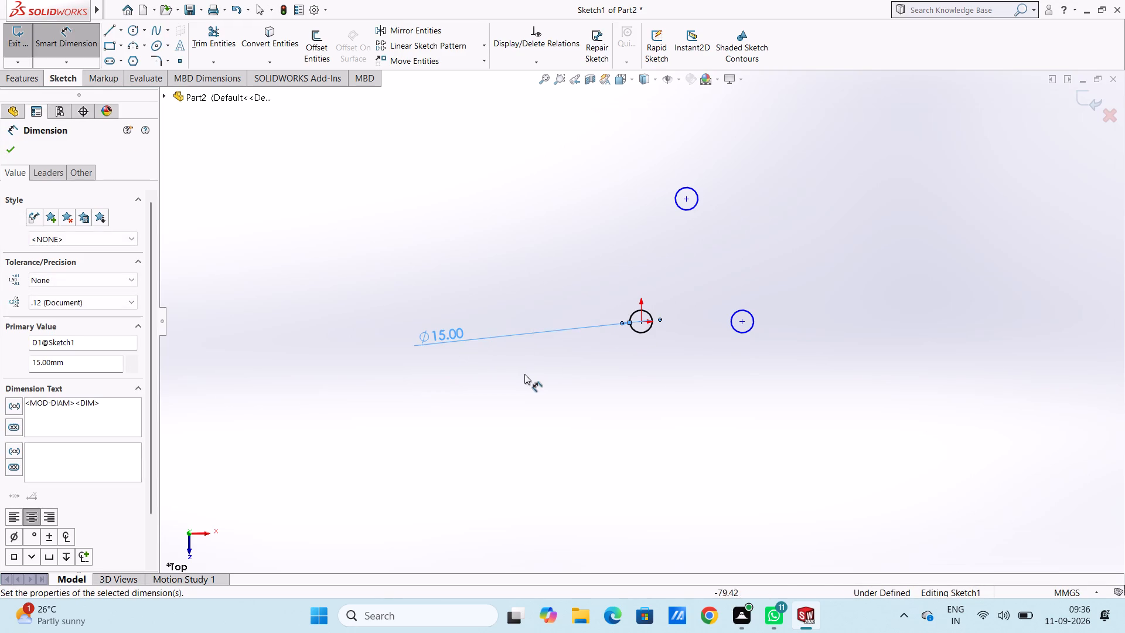
click(524, 374)
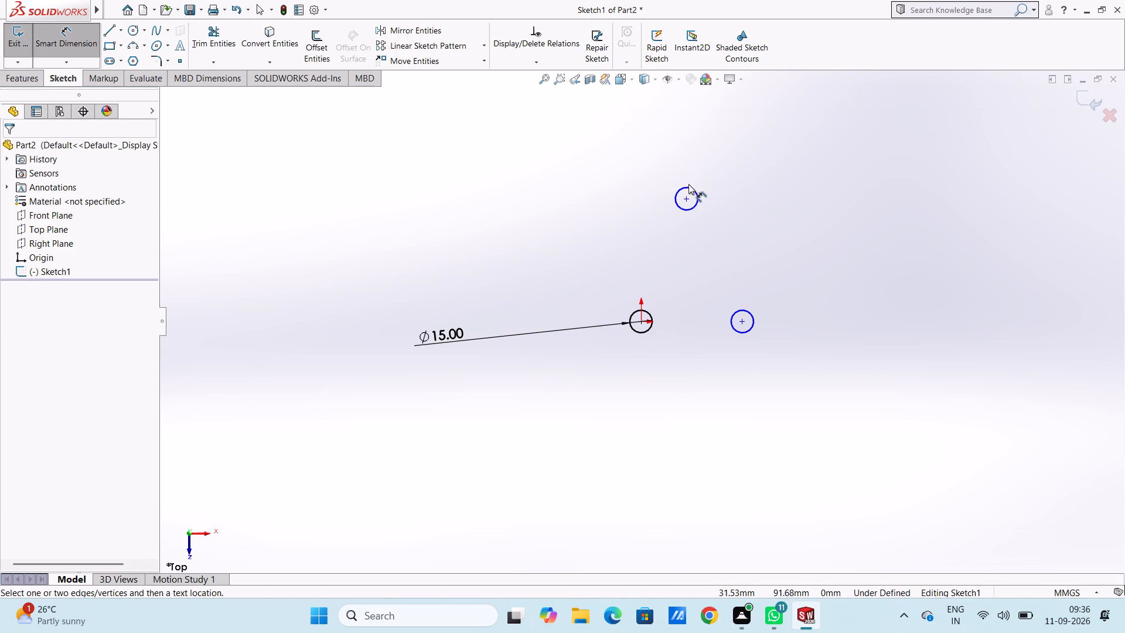
click(688, 185)
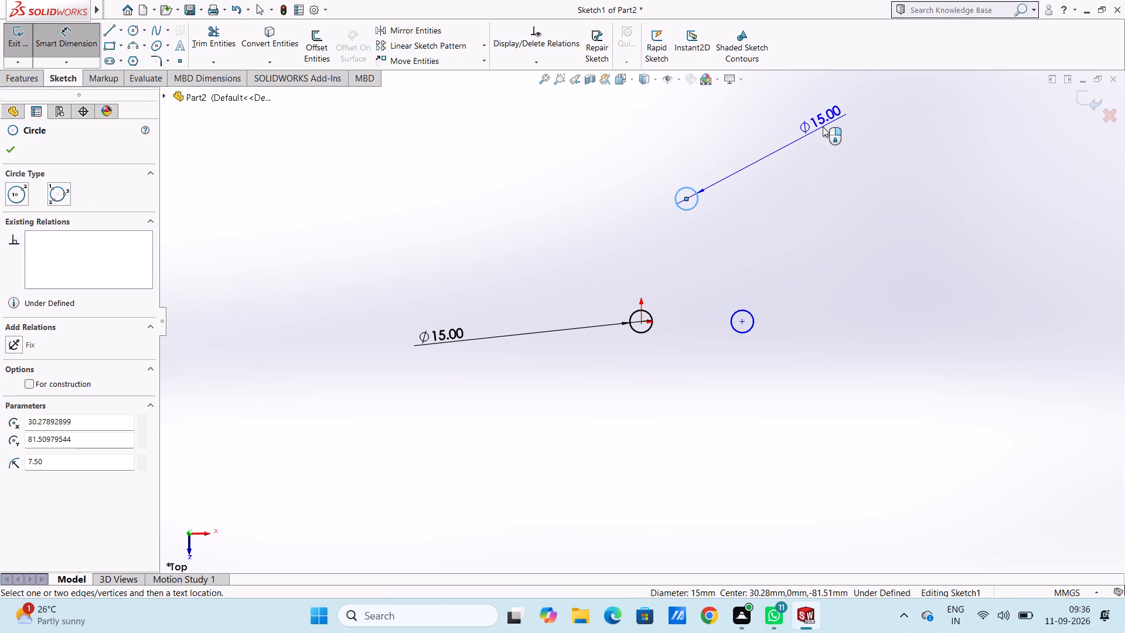
click(823, 127)
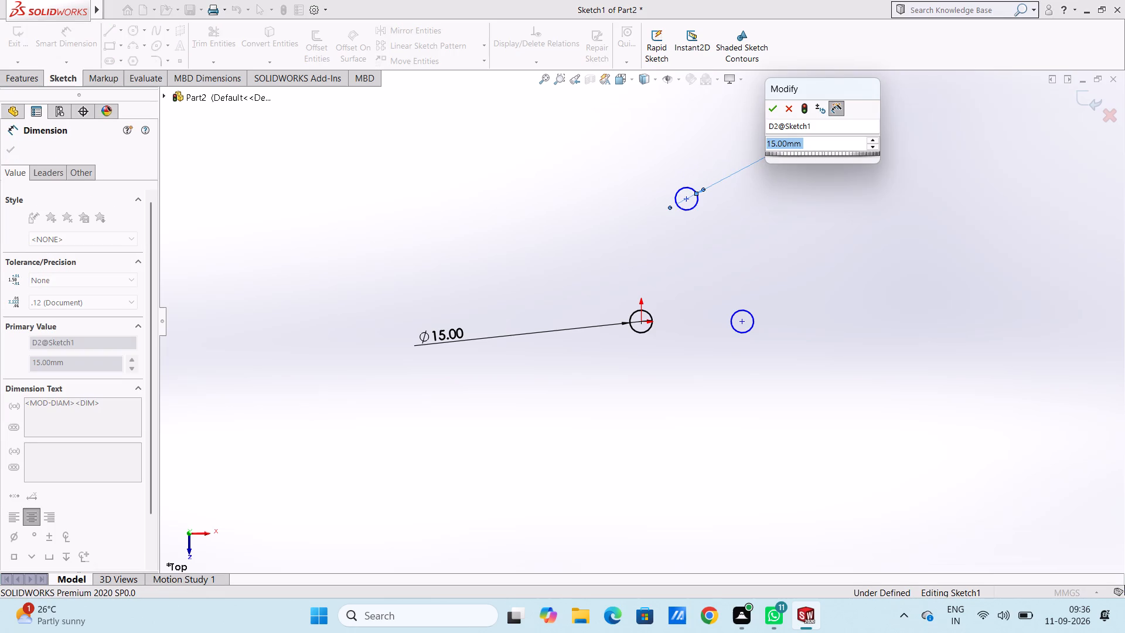
key(Return)
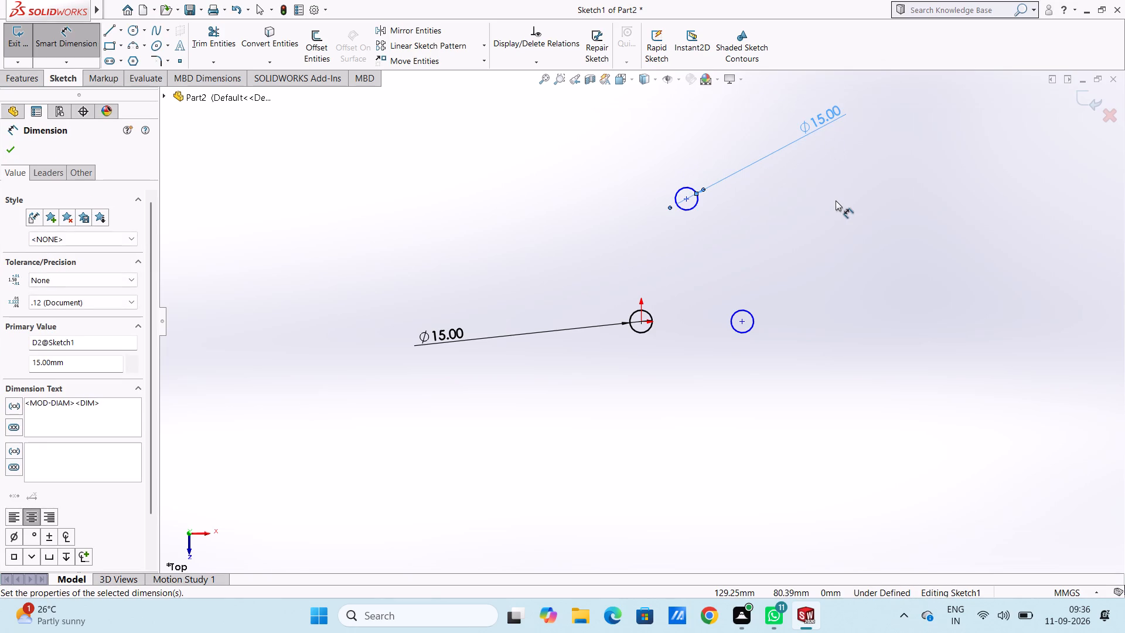
click(836, 200)
click(754, 319)
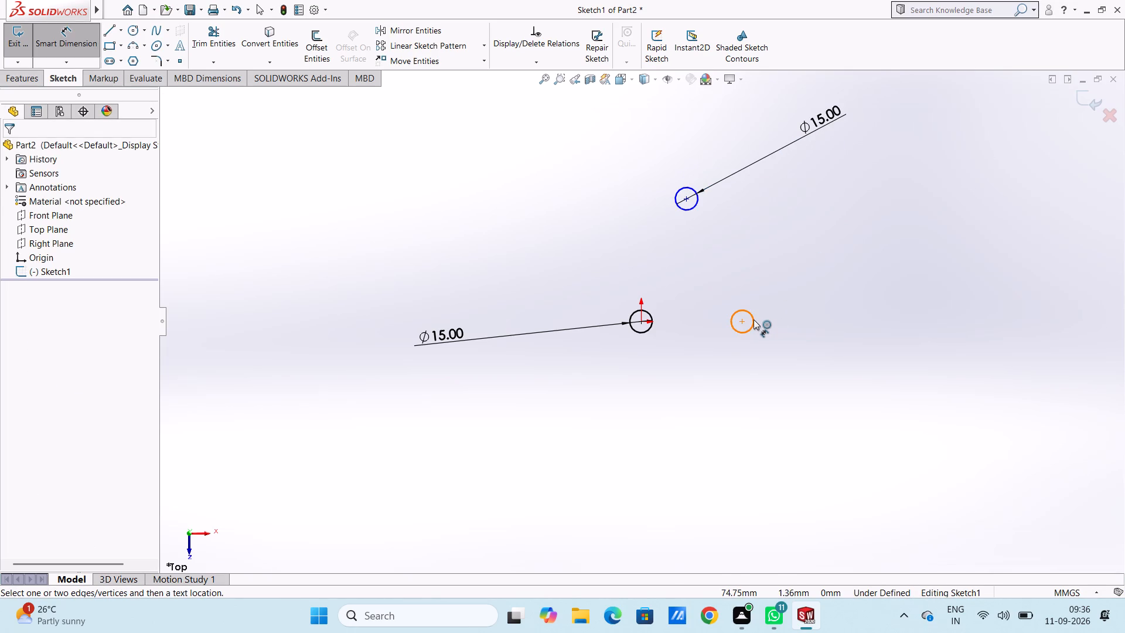
click(908, 376)
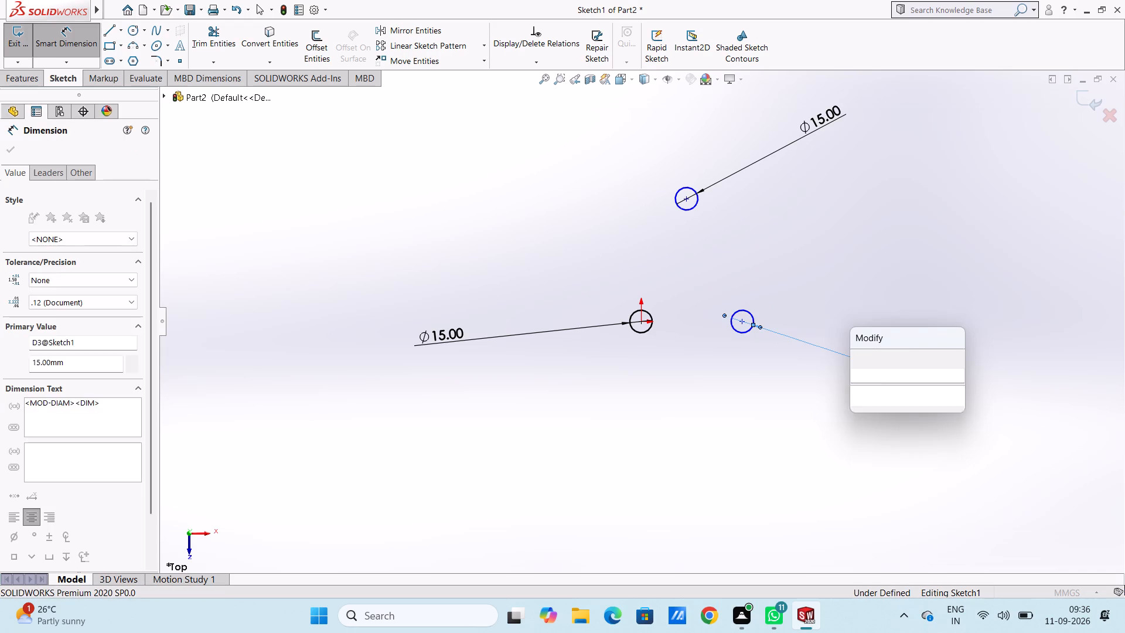
key(Return)
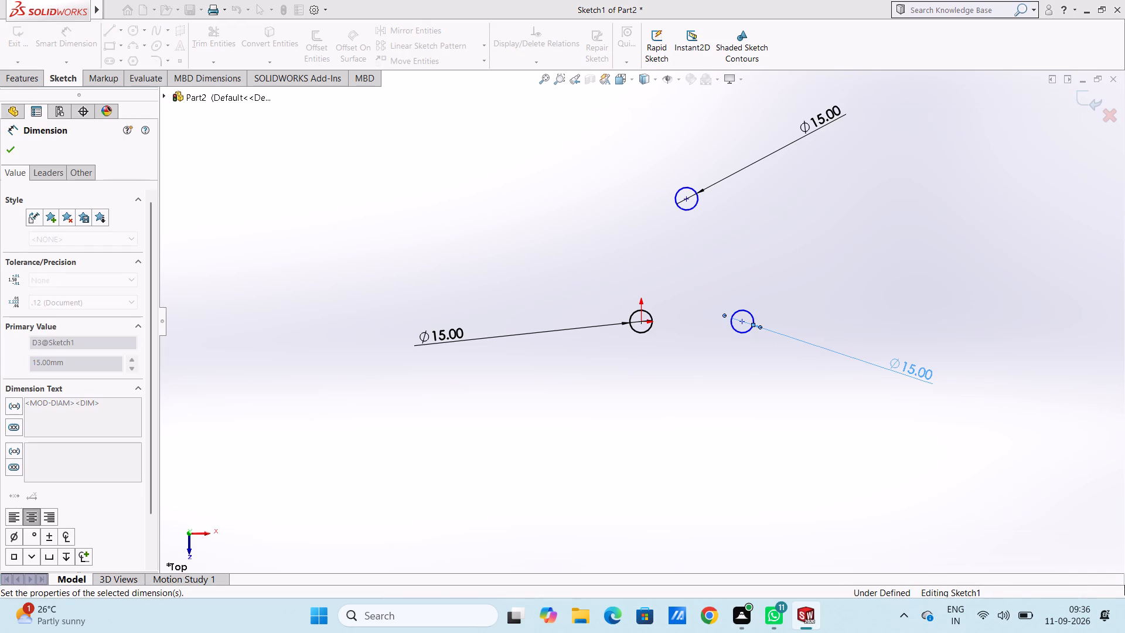
click(860, 297)
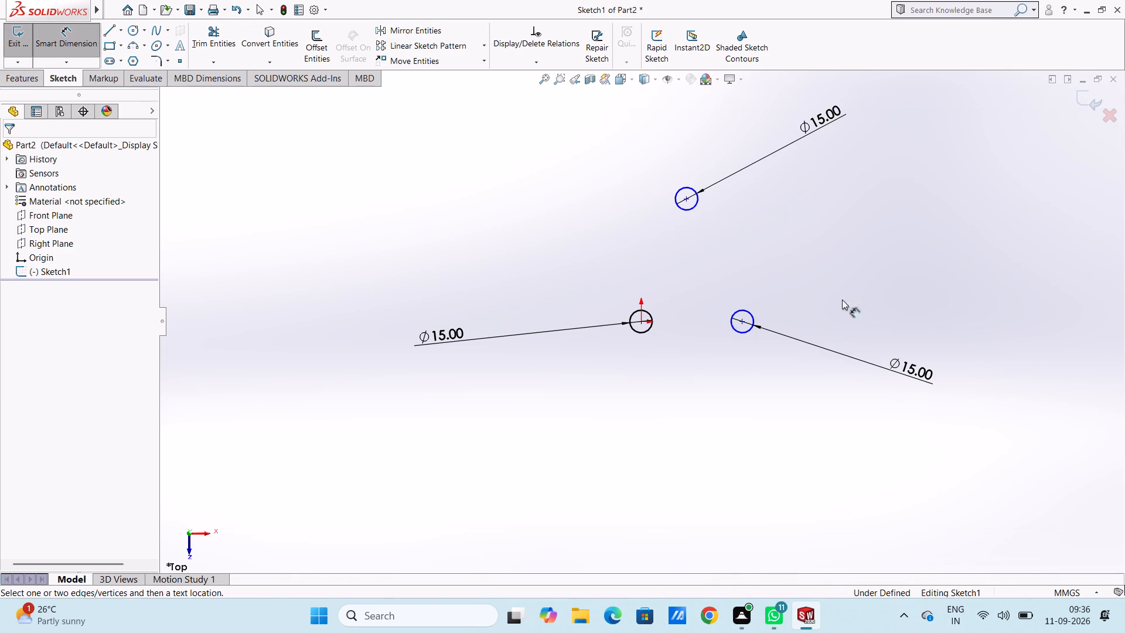
Dimension the horizontal centre distance between the two lower circles as 60 mm.
click(643, 322)
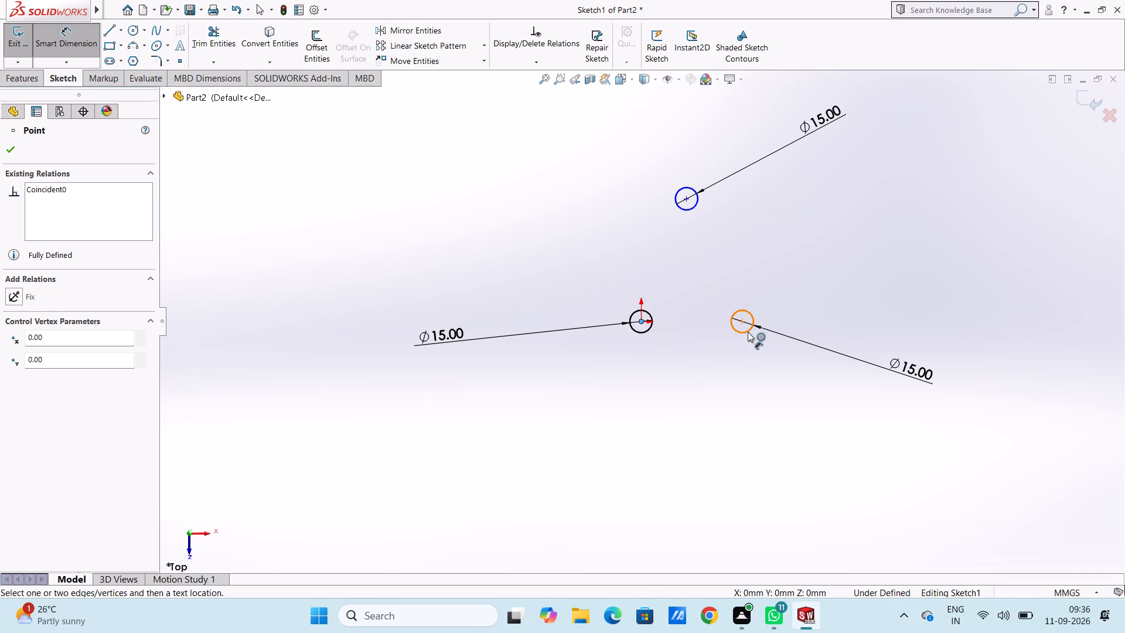
click(742, 319)
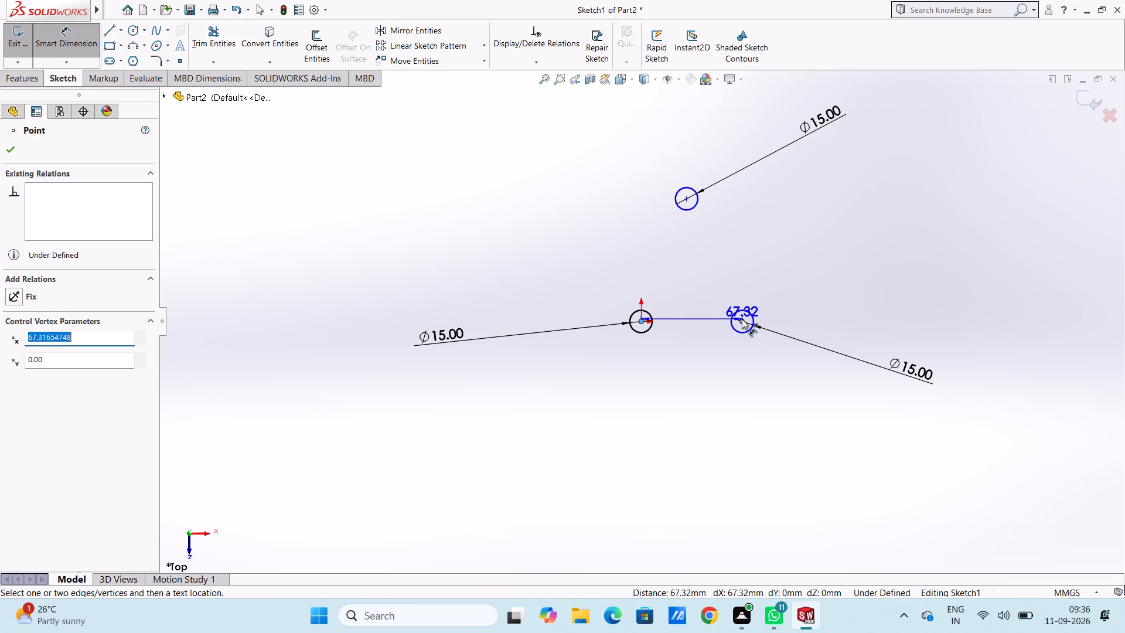
click(735, 405)
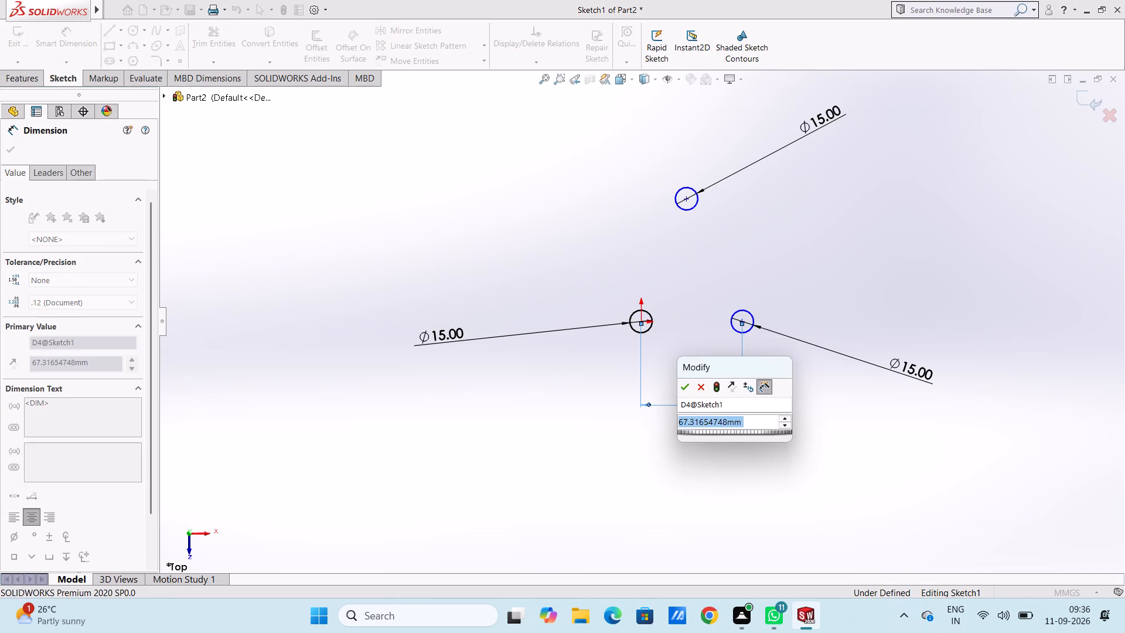
text(60)
key(Return)
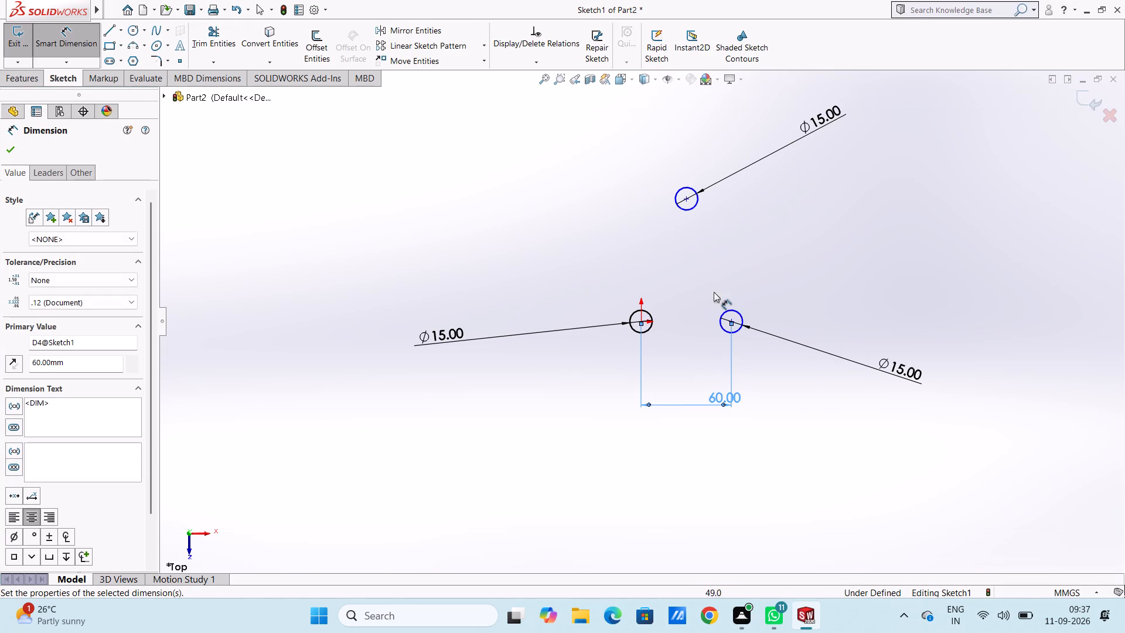
Dimension the vertical distance from the origin circle's centre to the upper circle's centre as 70 mm.
click(687, 198)
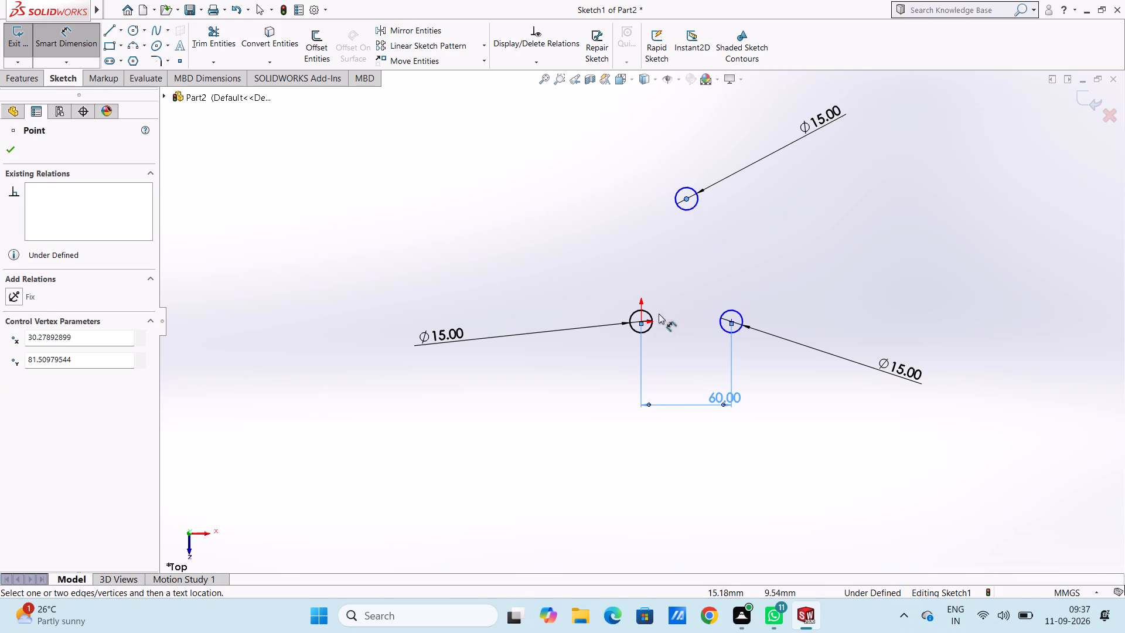
click(642, 318)
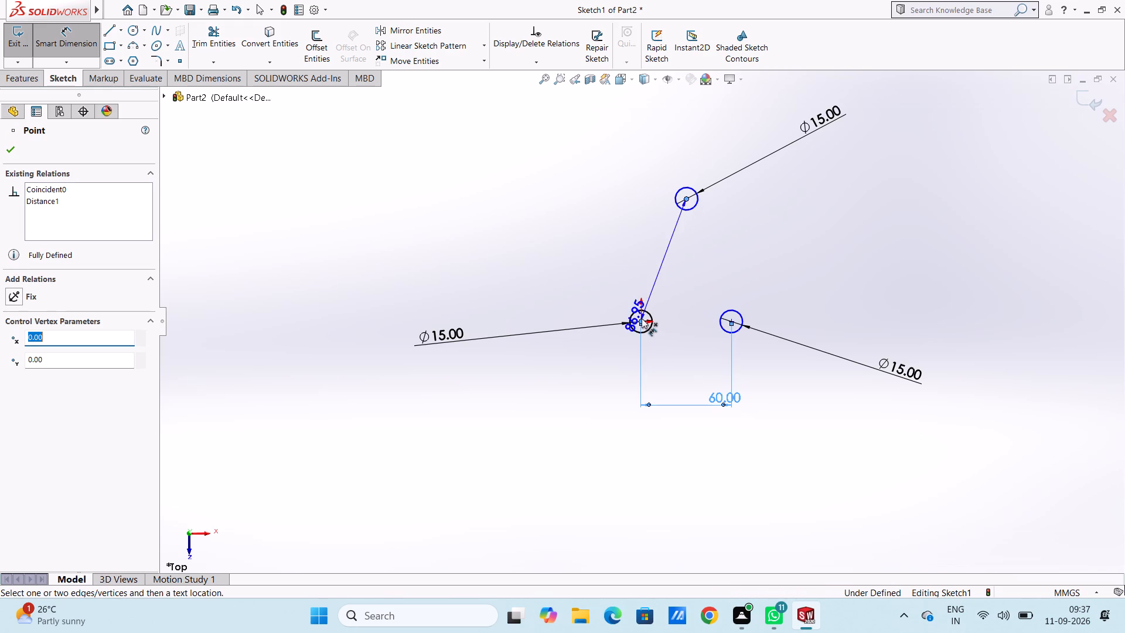
click(483, 277)
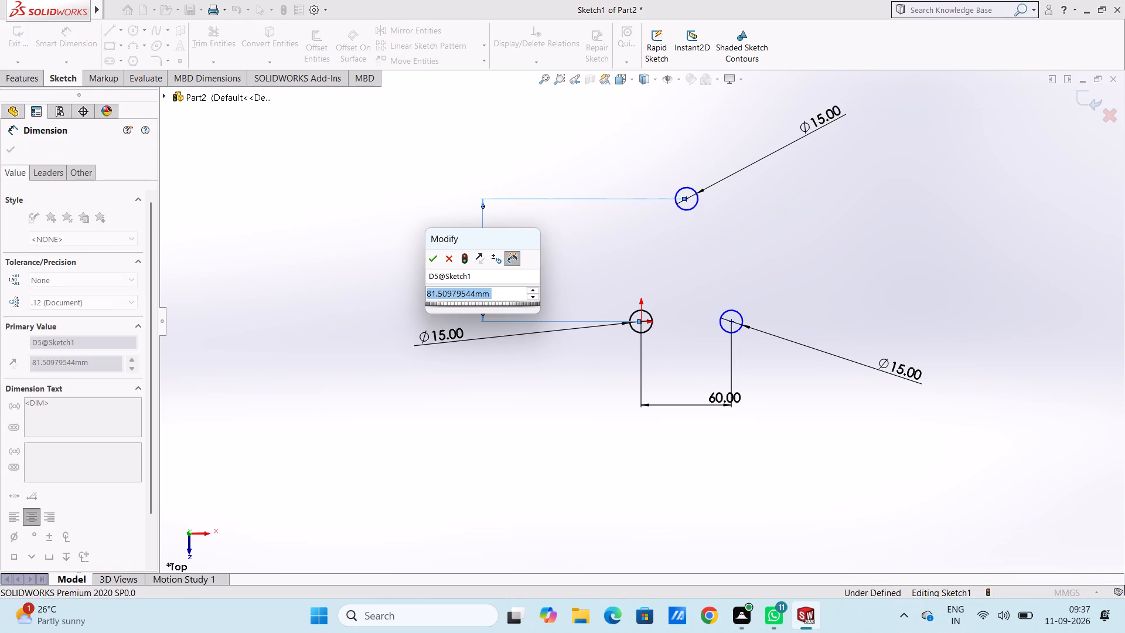
text(70)
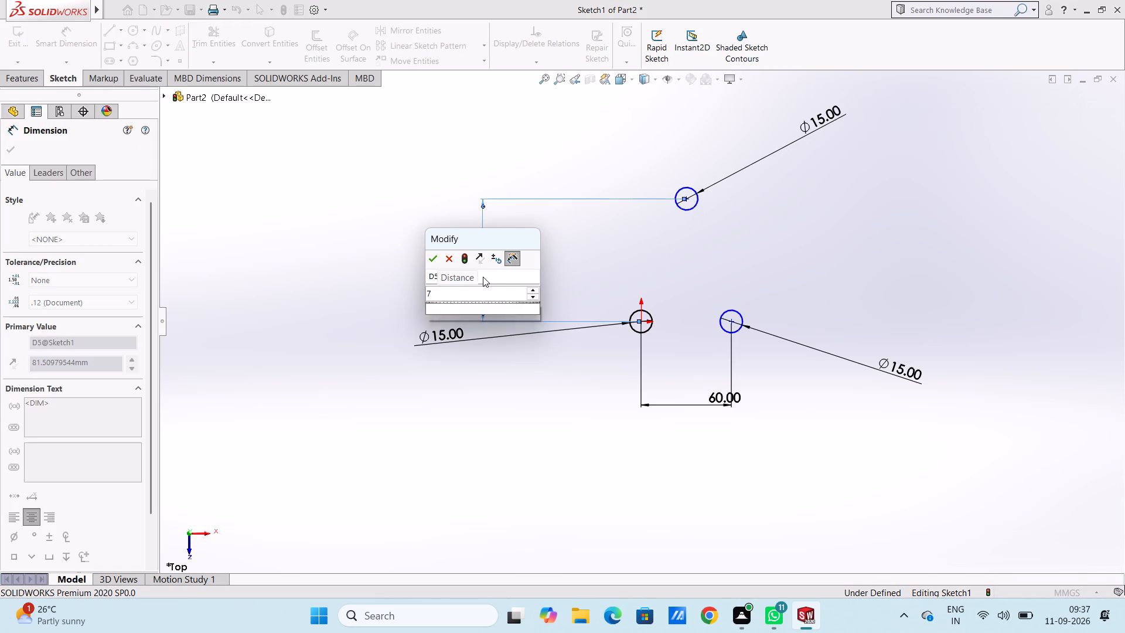
key(Return)
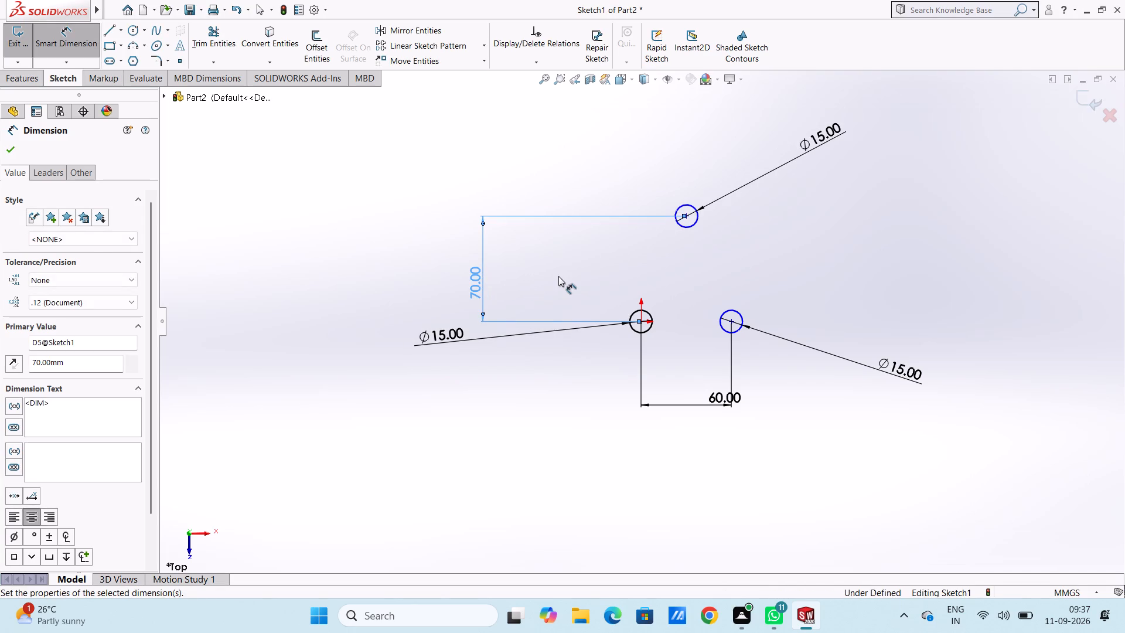
click(558, 276)
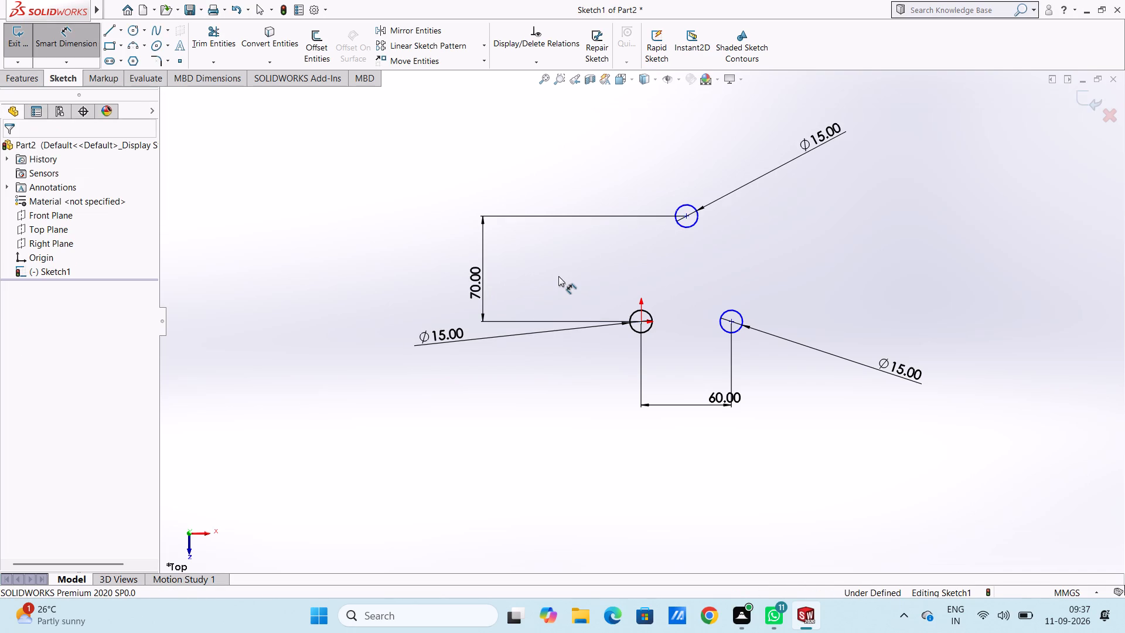
Dimension the horizontal distance from the origin circle's centre to the upper circle's centre as 30 mm.
click(641, 324)
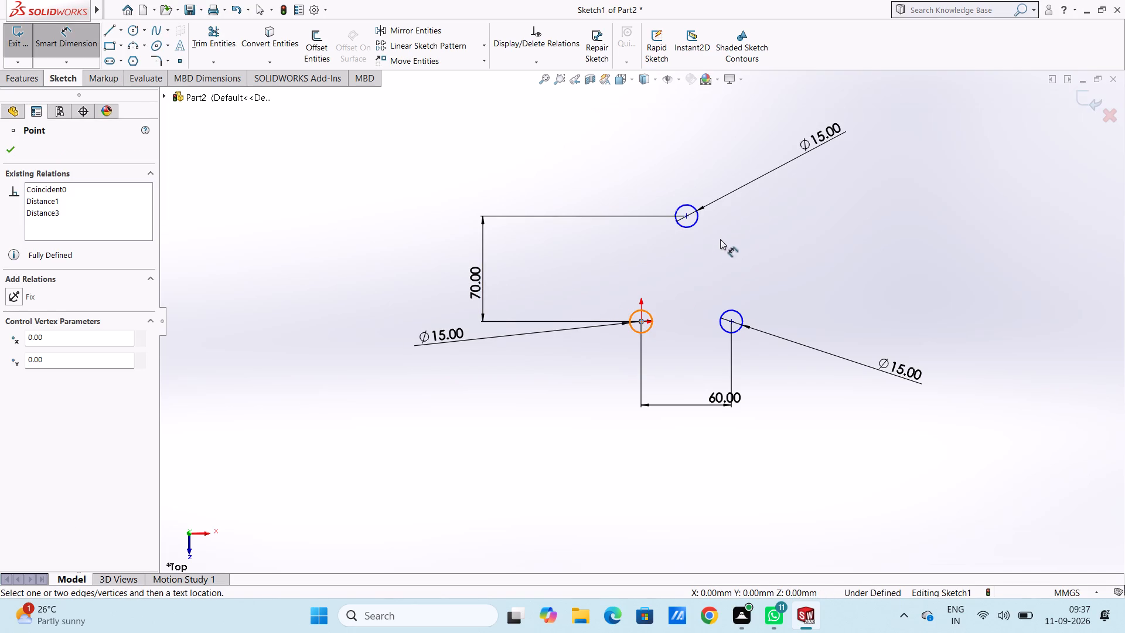
click(687, 219)
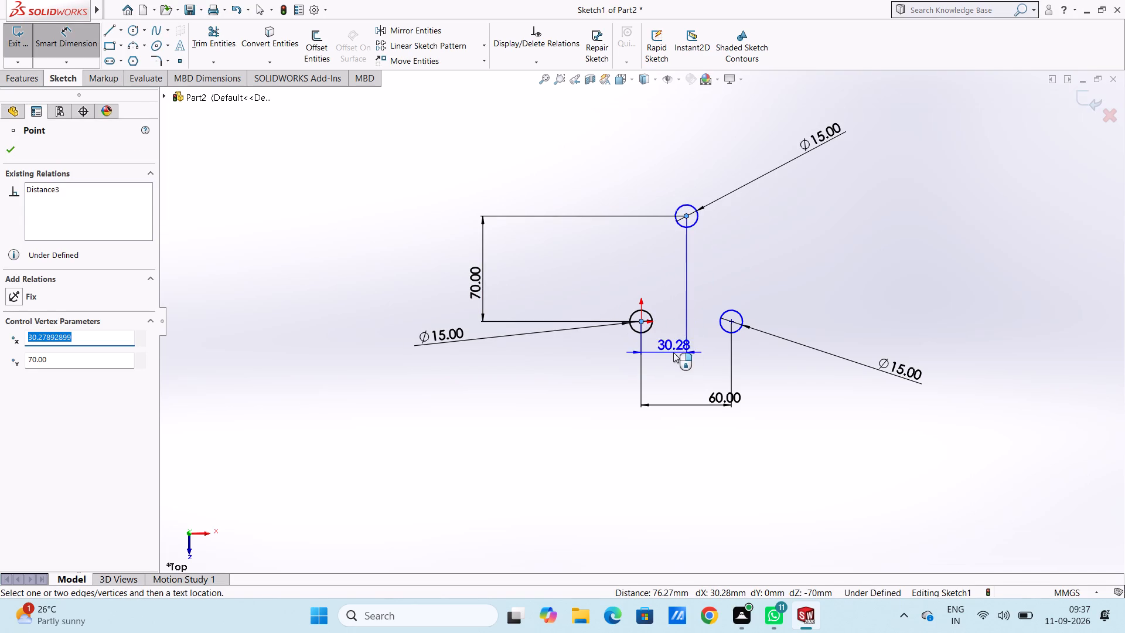
click(670, 455)
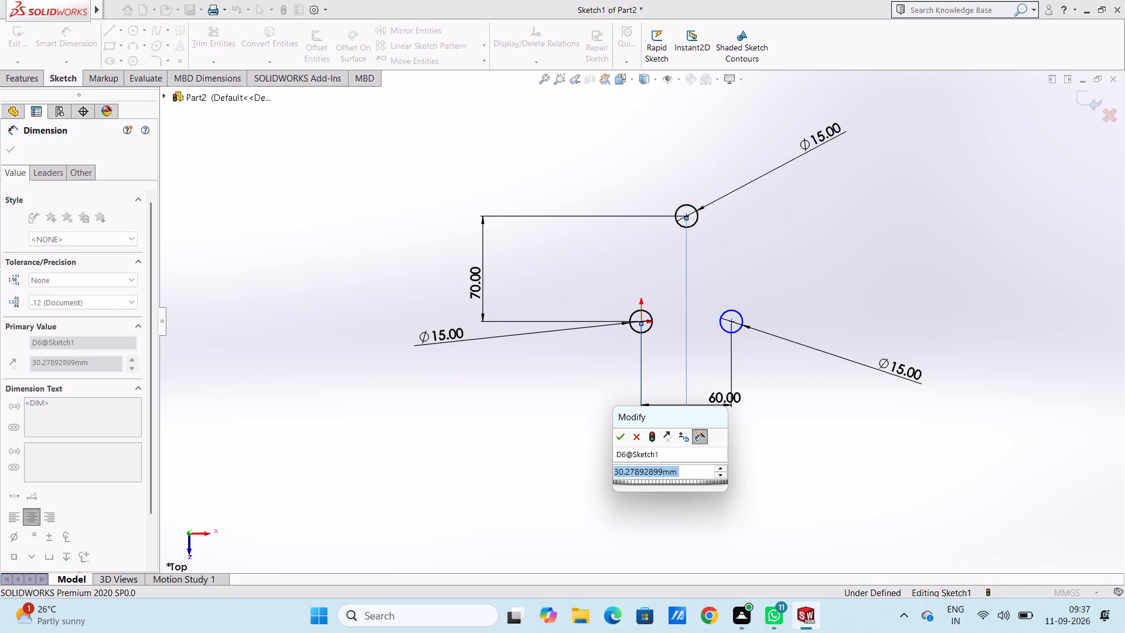
text(30)
key(Return)
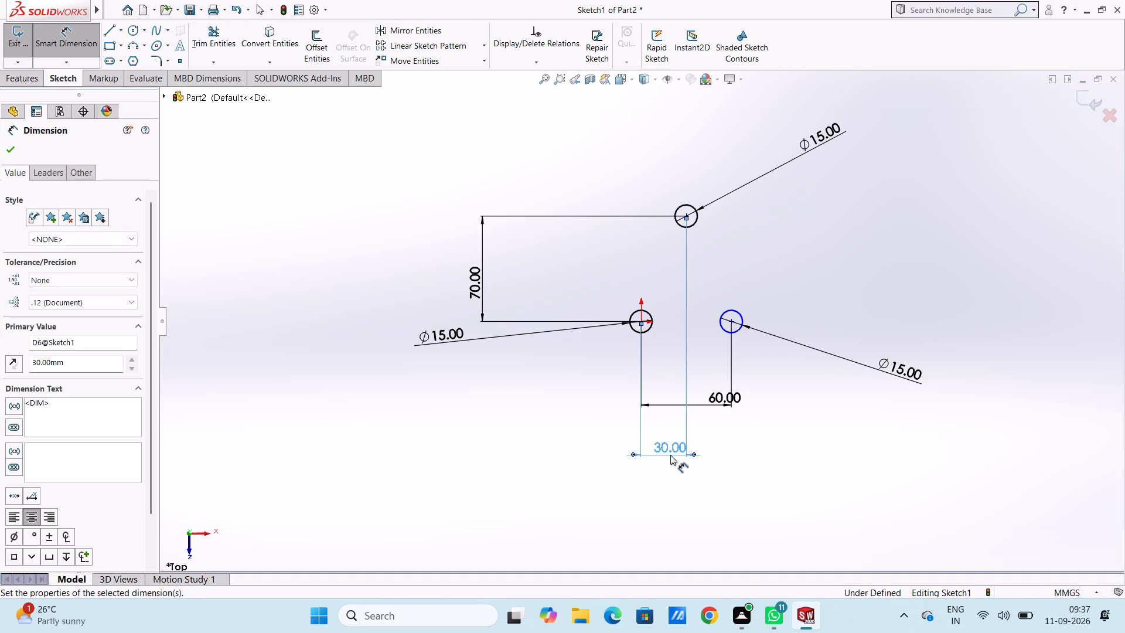
click(791, 421)
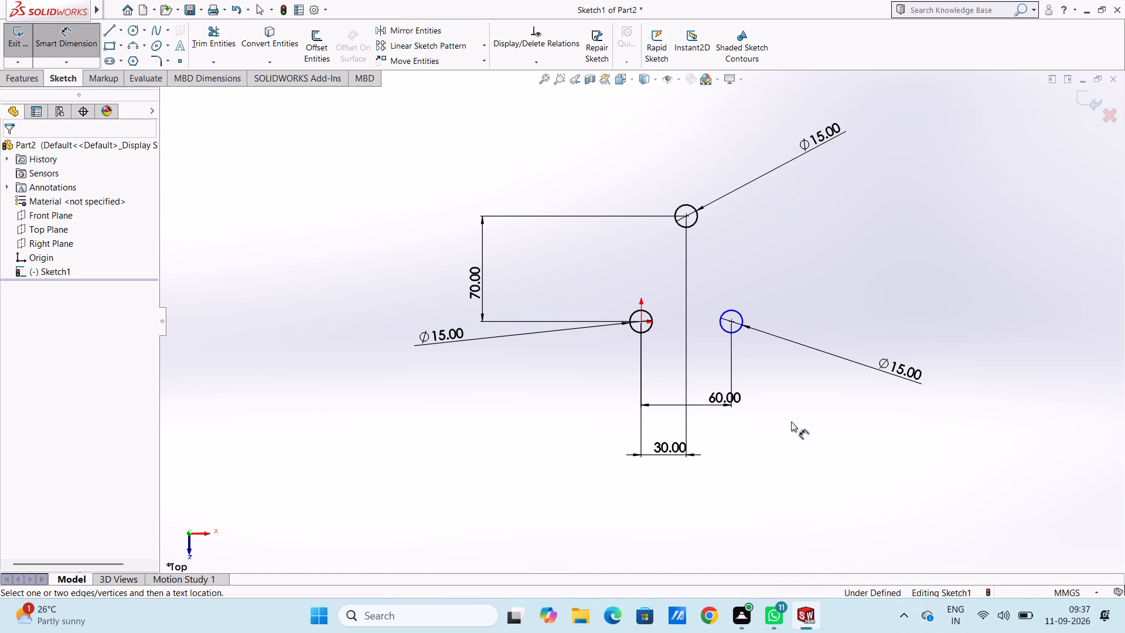
key(Escape)
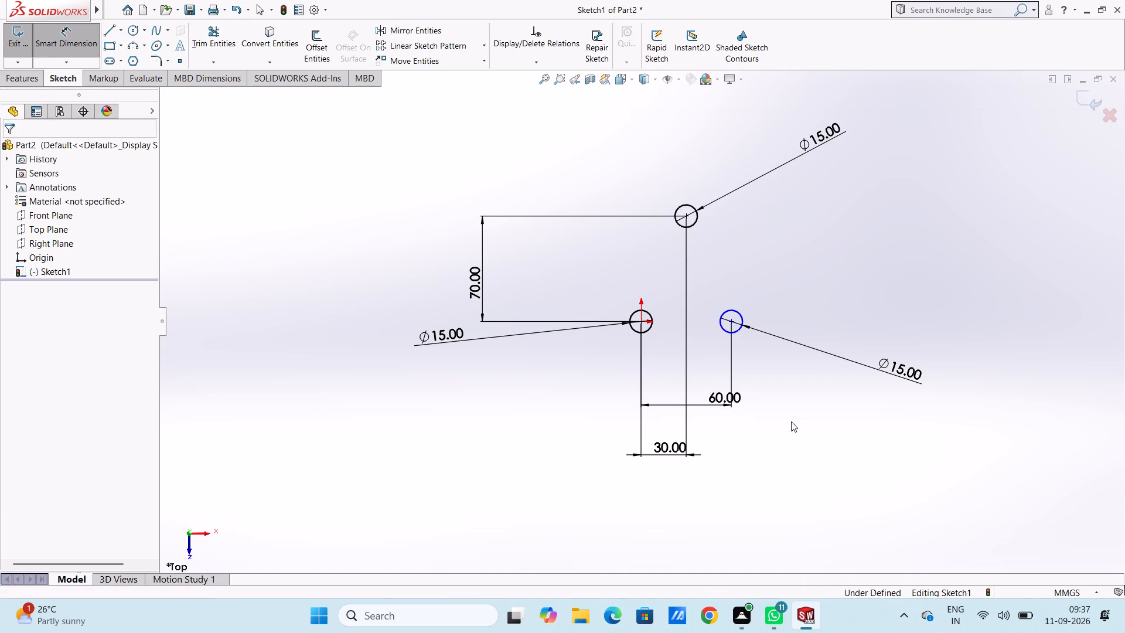
key(Escape)
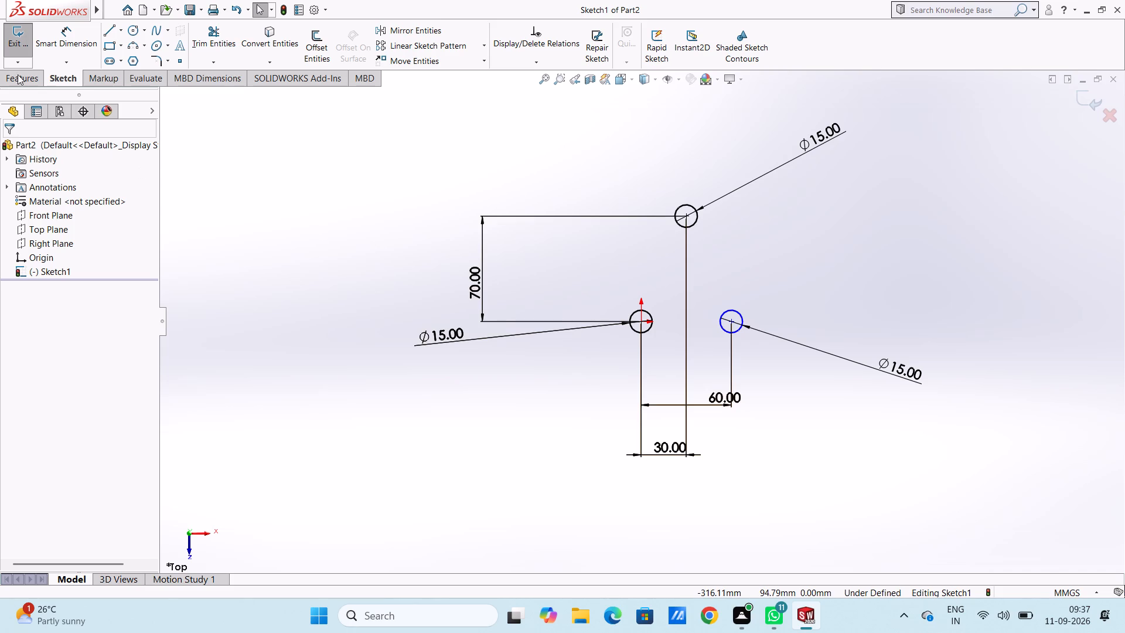
Sketch larger concentric circles around all three holes: 14 mm radius at the upper and lower-right holes, about 22 mm radius at the origin.
click(133, 33)
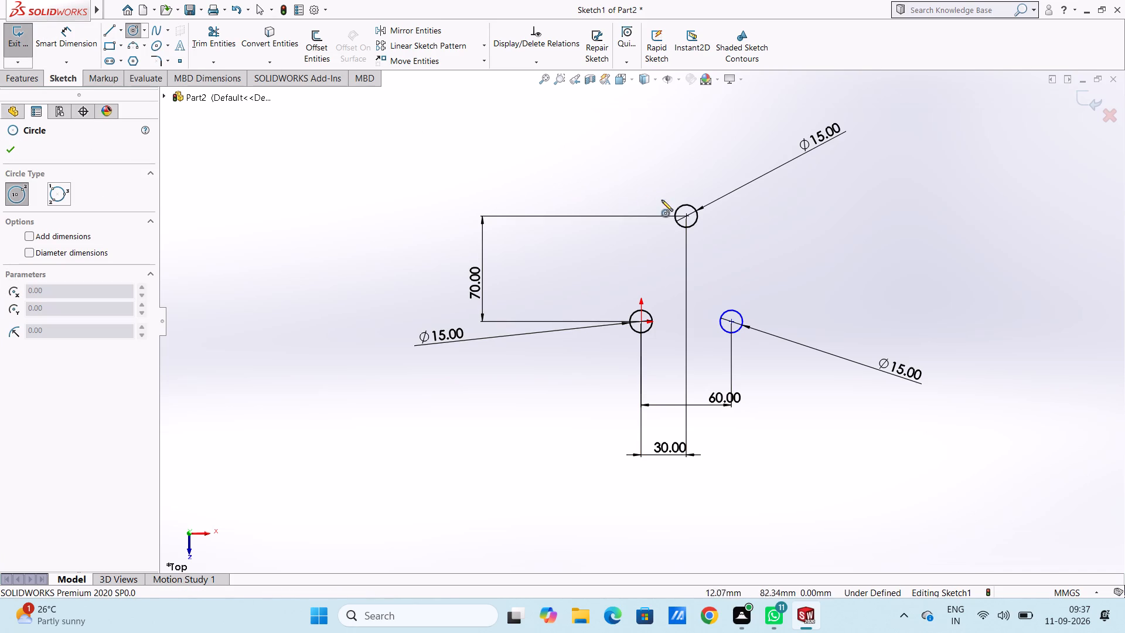
click(687, 216)
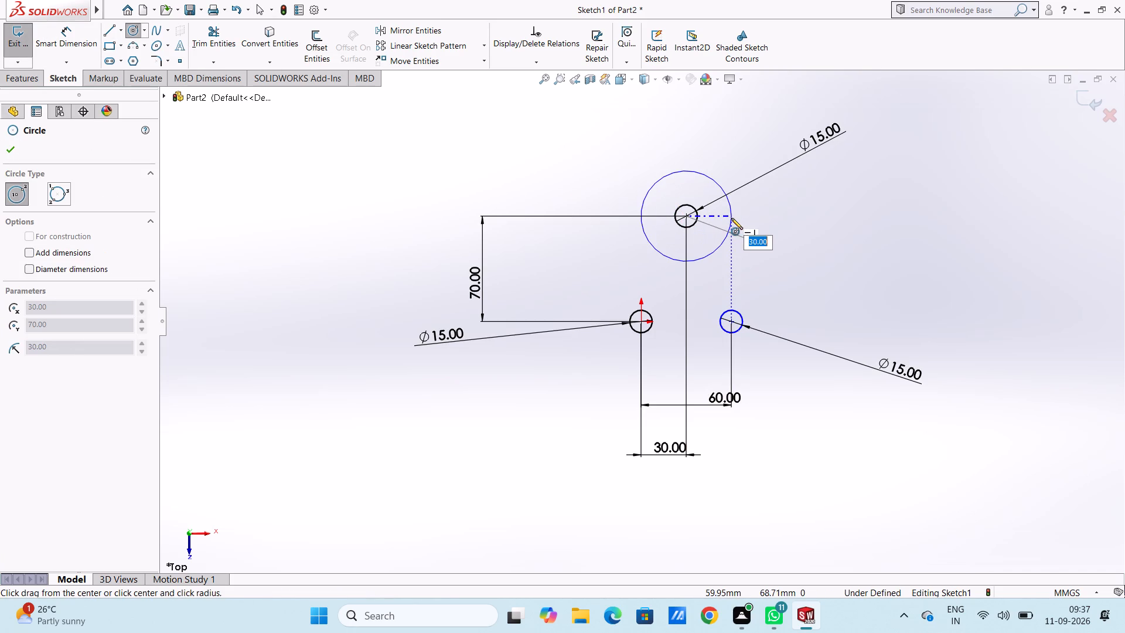
text(14)
key(Return)
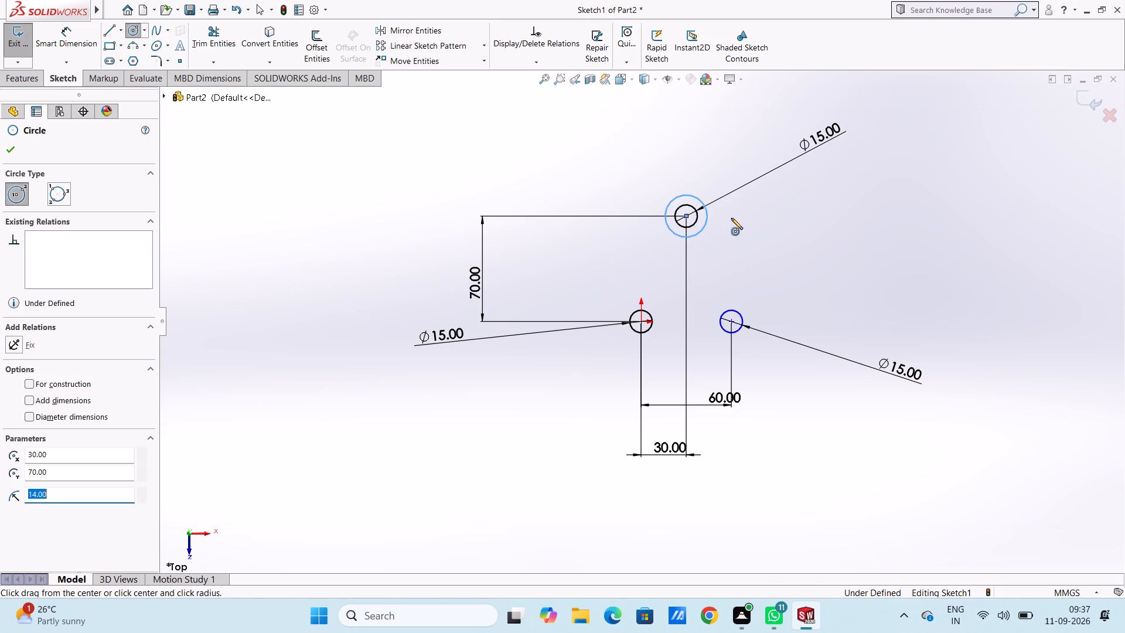
drag(641, 323, 663, 347)
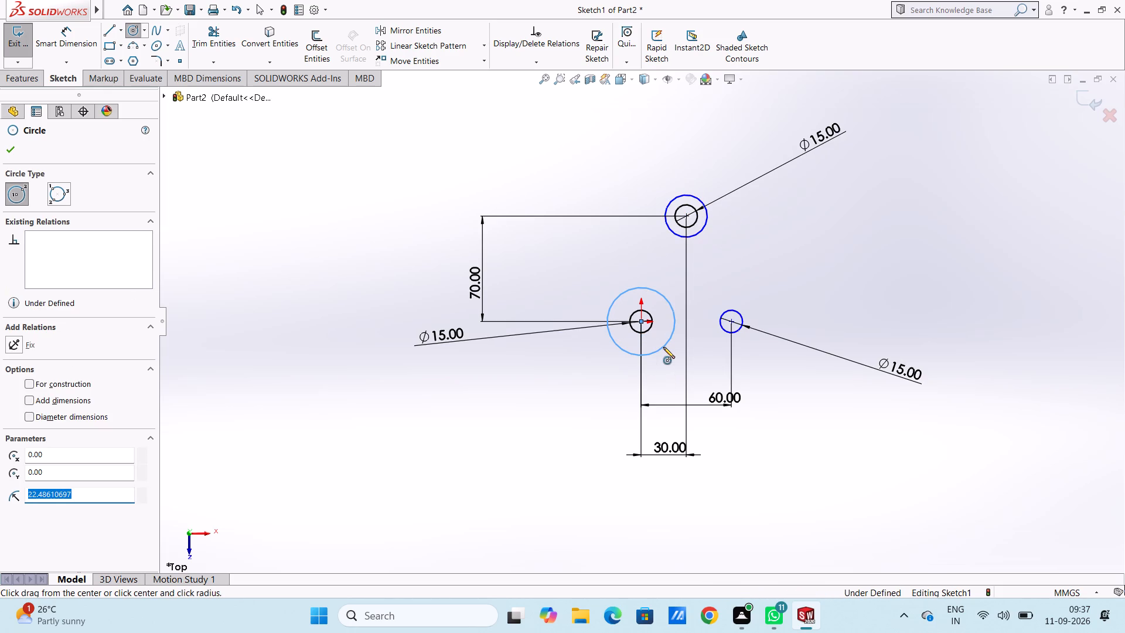
click(732, 322)
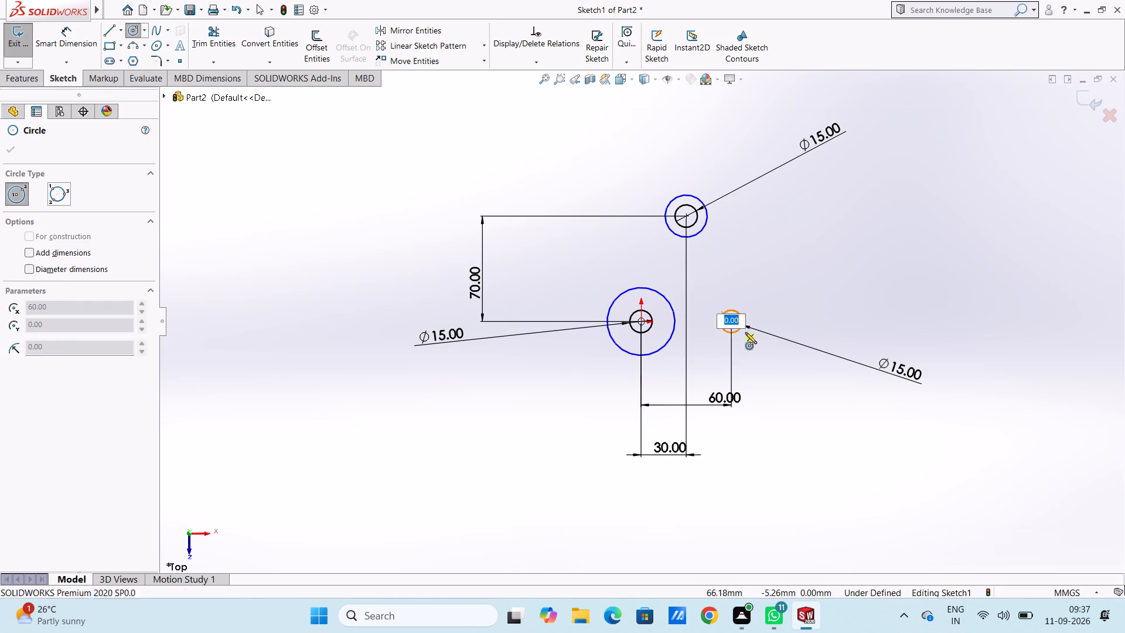
text(14)
key(Return)
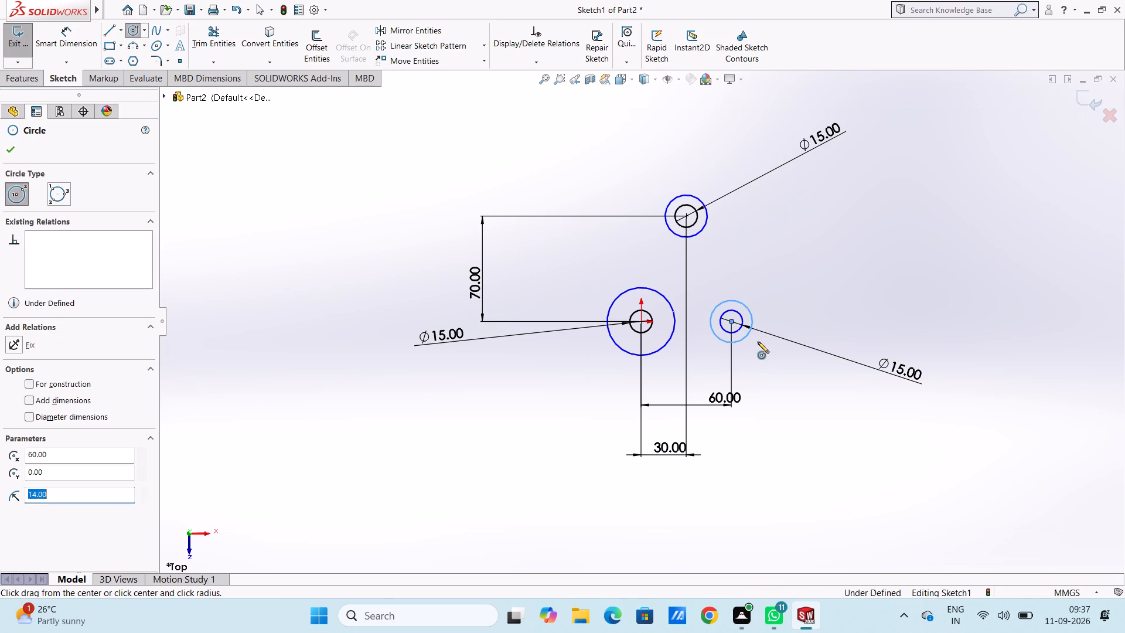
key(Escape)
key(Escape)
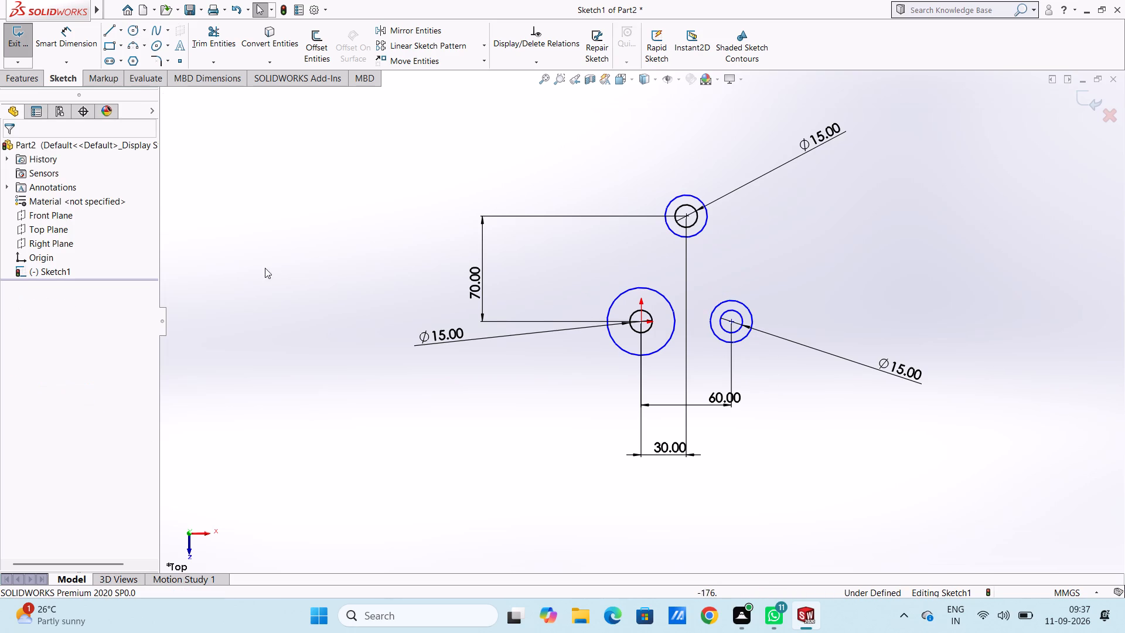
Add a 14 mm diameter dimension to the larger circle at the origin.
click(56, 31)
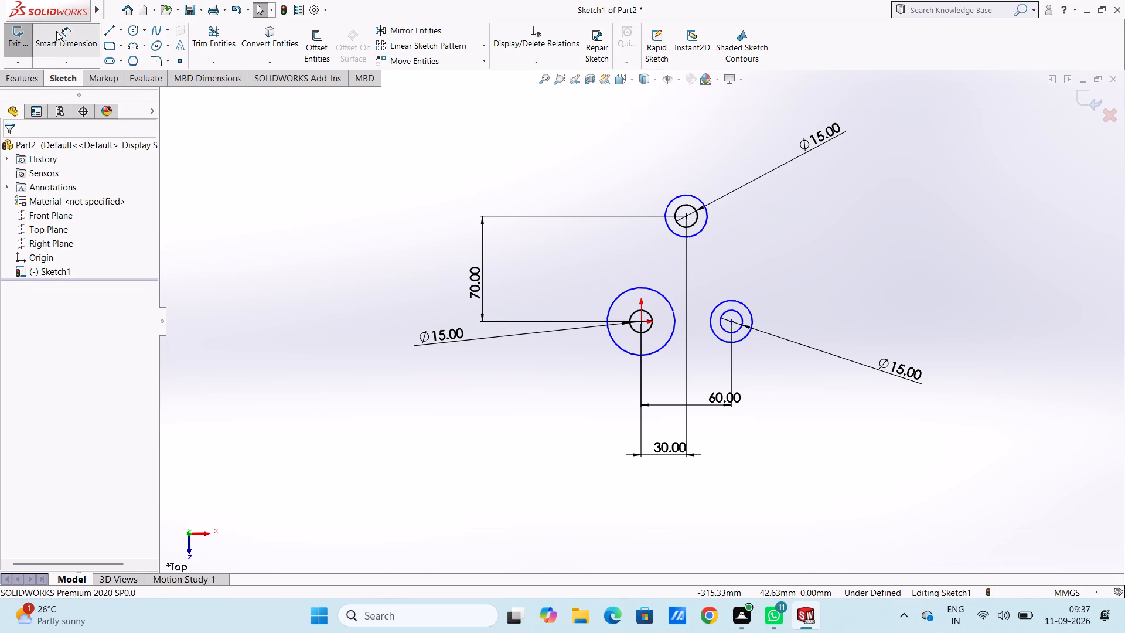
click(635, 356)
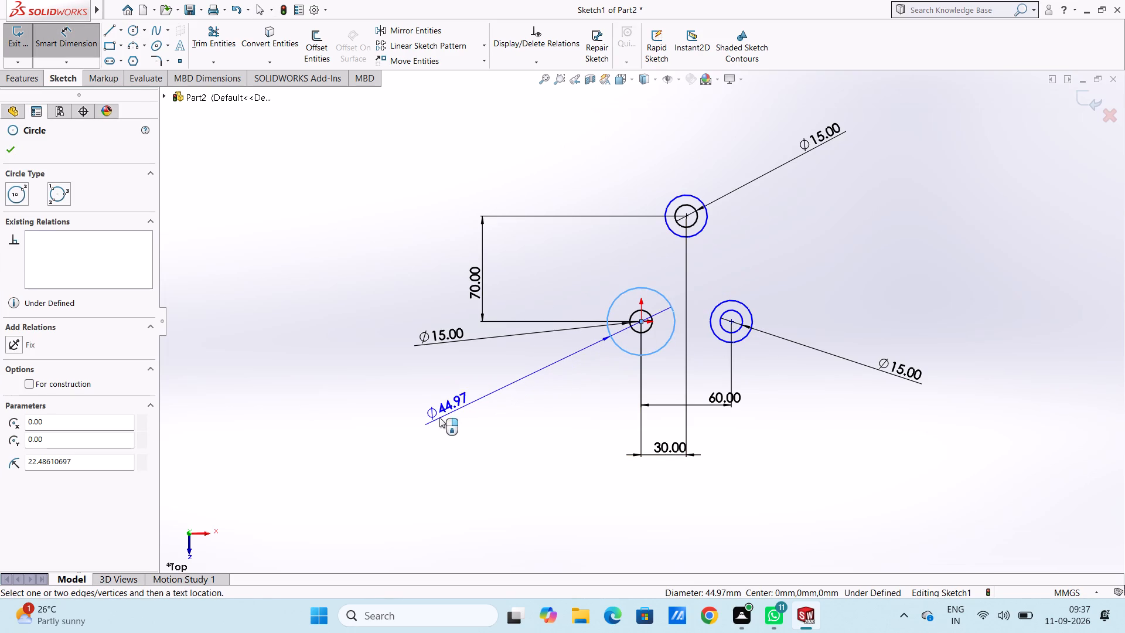
click(383, 440)
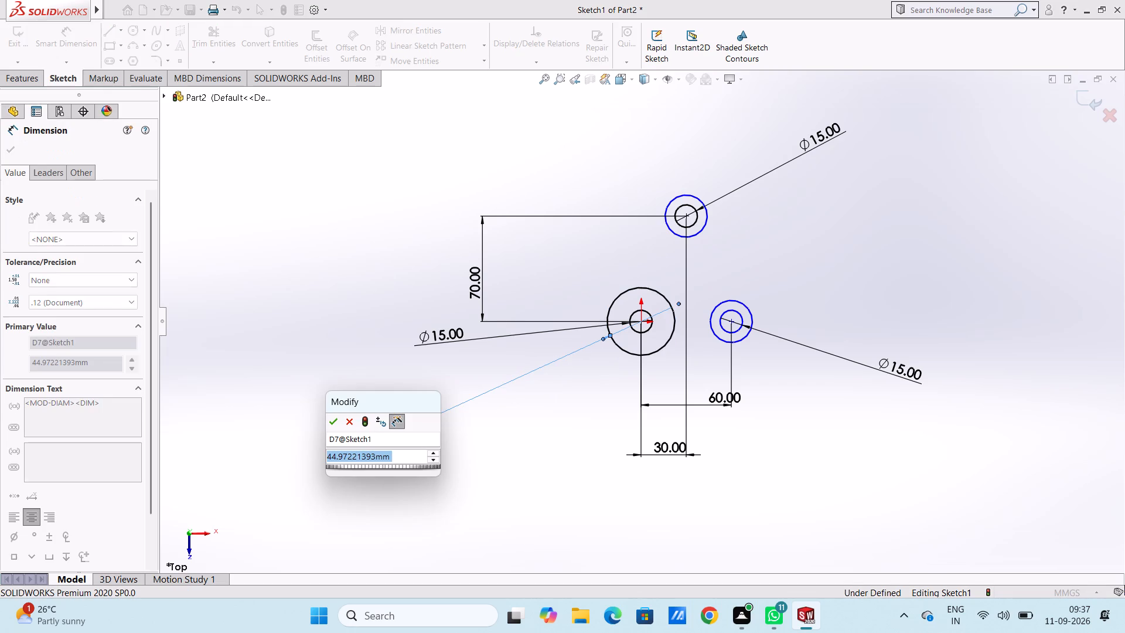
text(14)
key(Return)
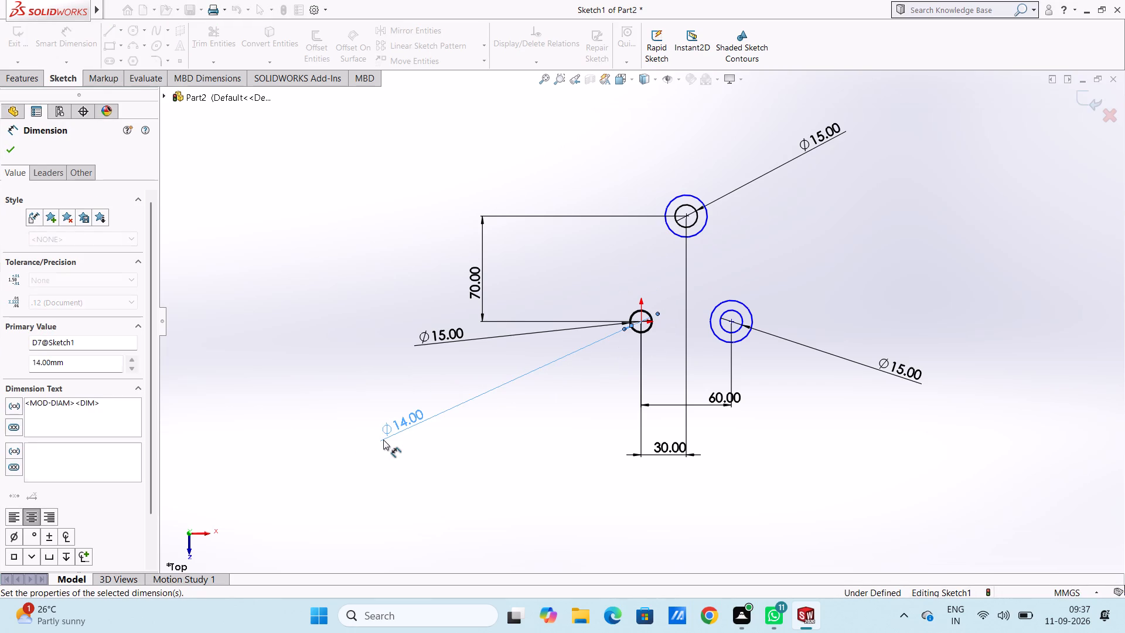
Change the diameter dimension of the outer circle at the origin to 28 mm.
click(383, 440)
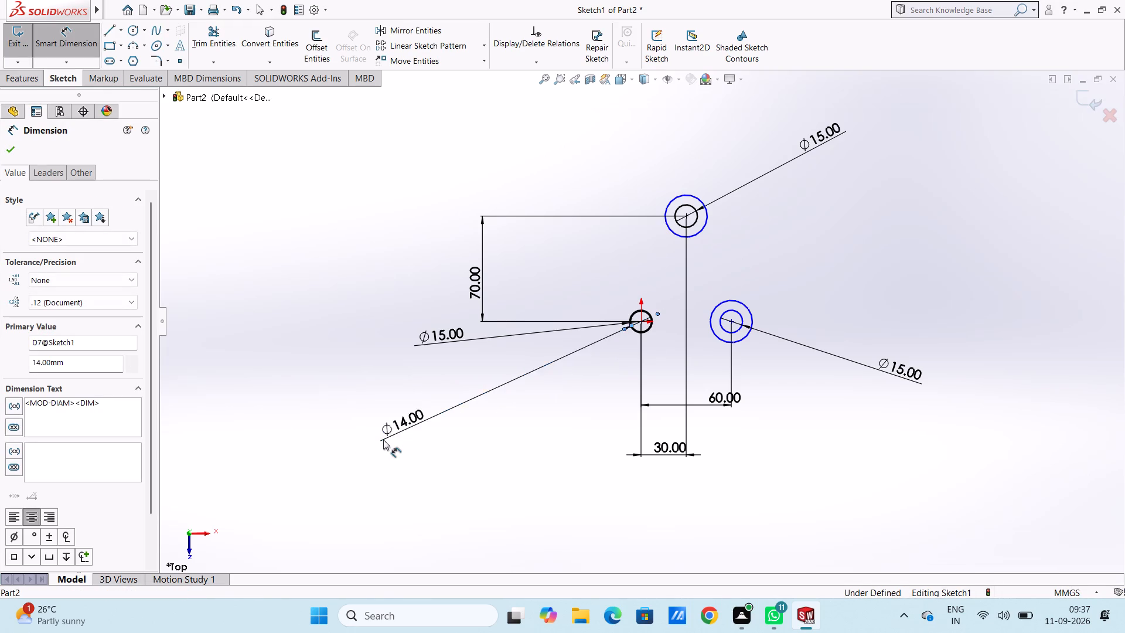
double_click(383, 440)
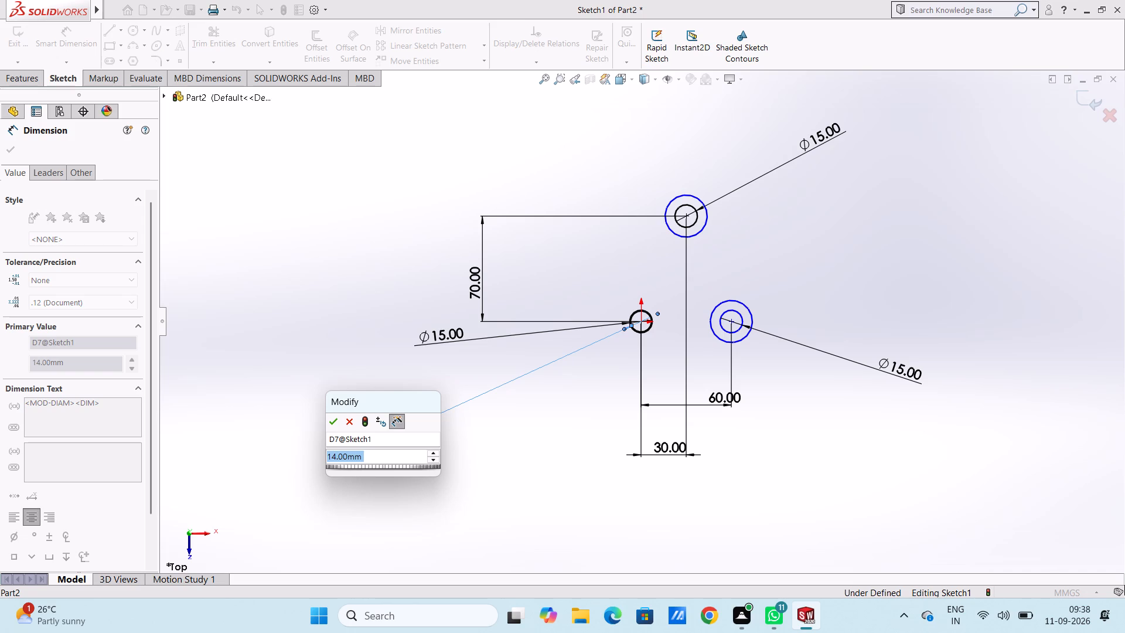
text(28)
key(Return)
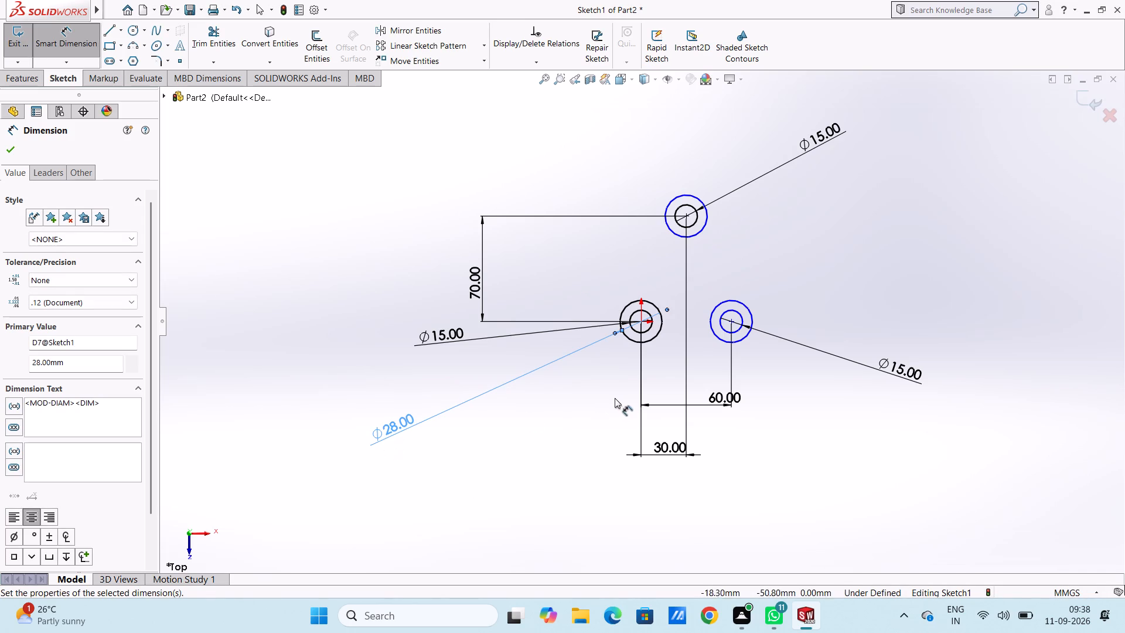
click(662, 371)
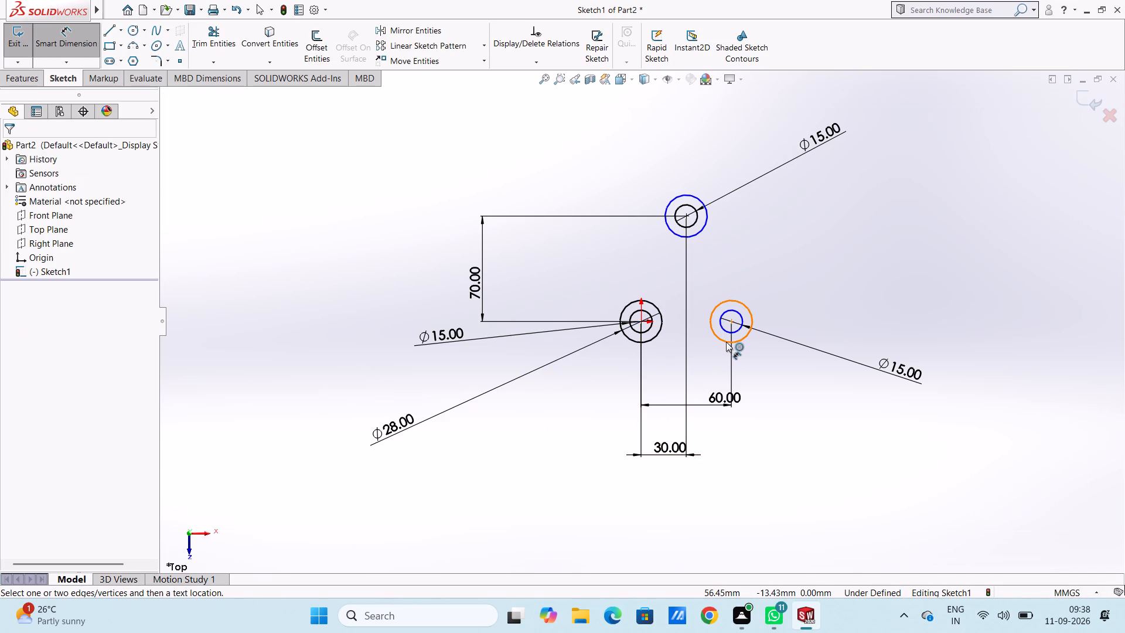
Add 28 mm diameter dimensions to the outer circles around the lower-right hole and the upper hole.
click(726, 342)
click(912, 439)
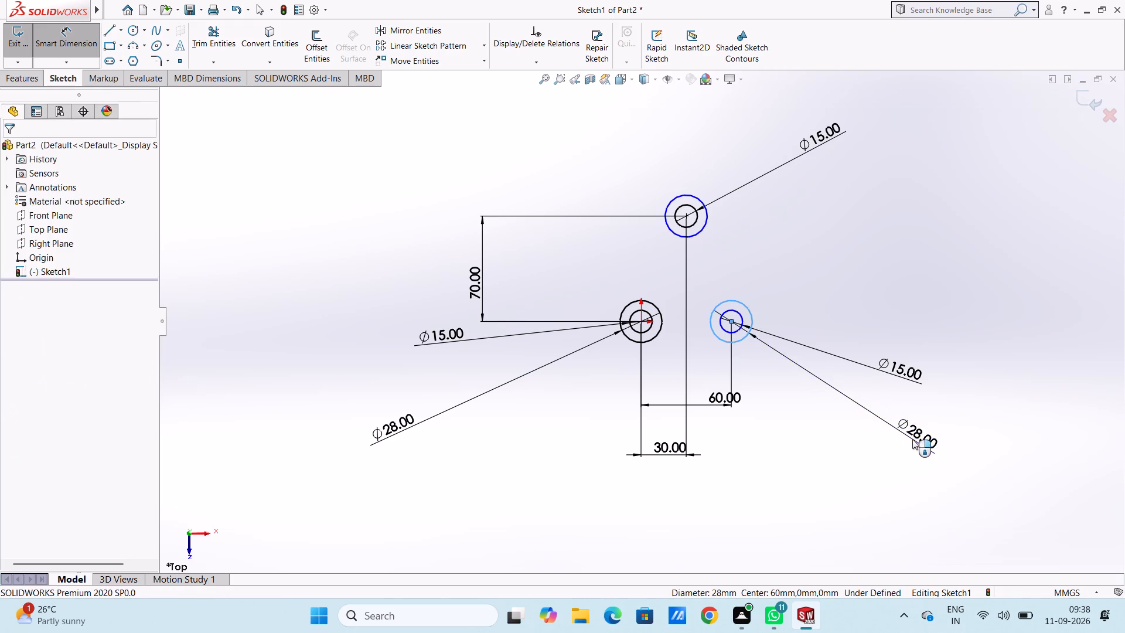
key(Return)
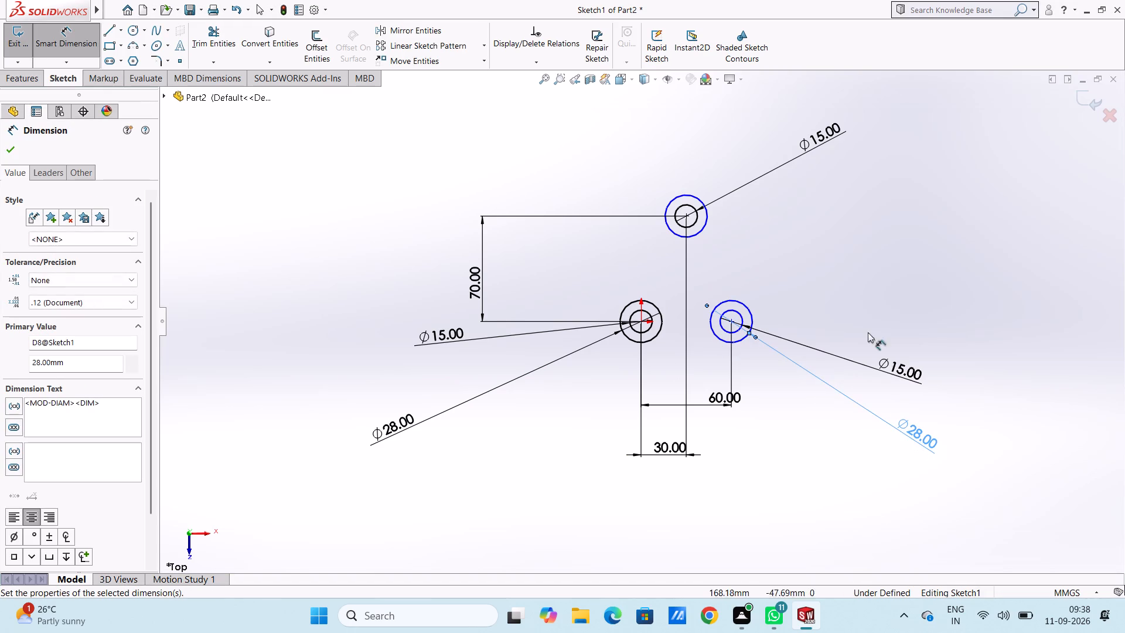
click(848, 270)
click(679, 199)
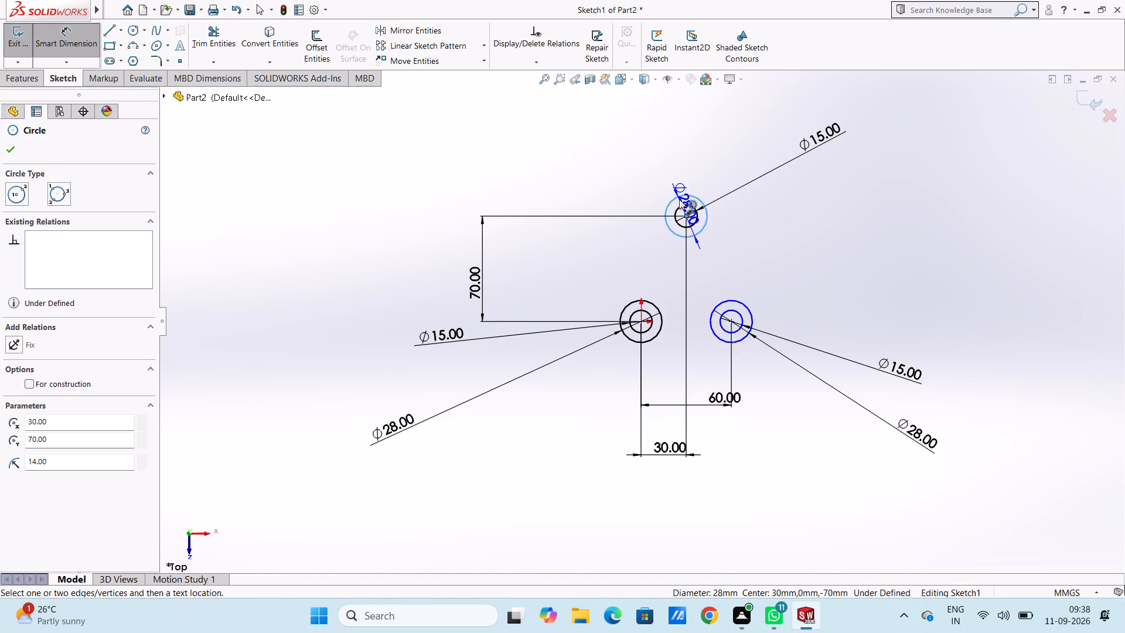
click(485, 111)
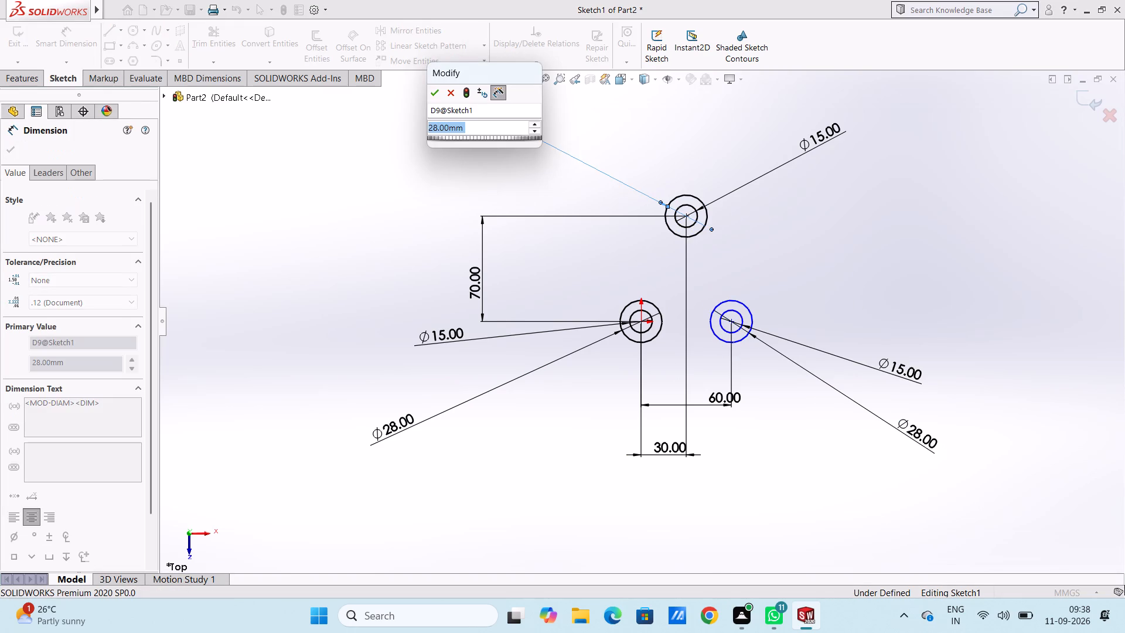
key(Return)
click(510, 175)
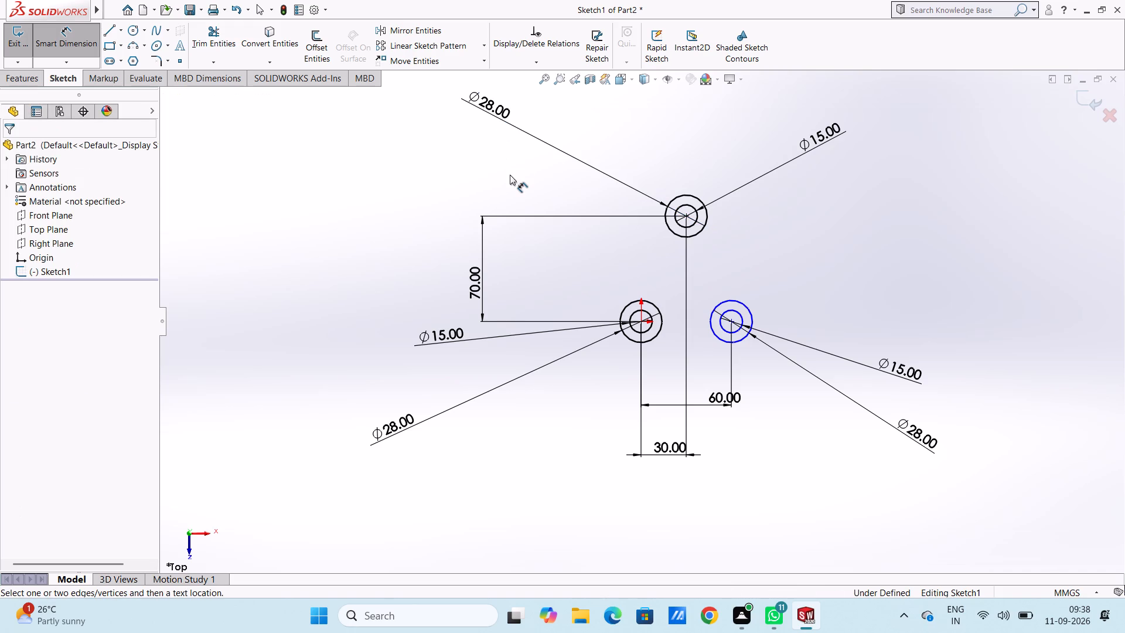
key(Escape)
key(Escape)
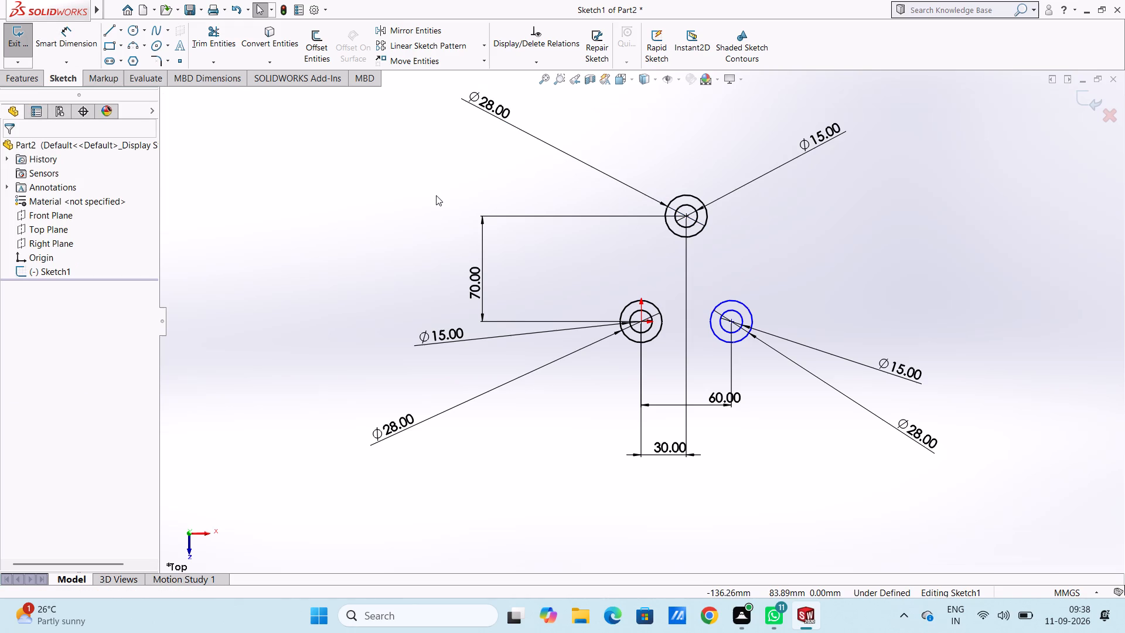
Draw a line about 76 mm long tangent to the left sides of the upper and origin outer circles.
key(l)
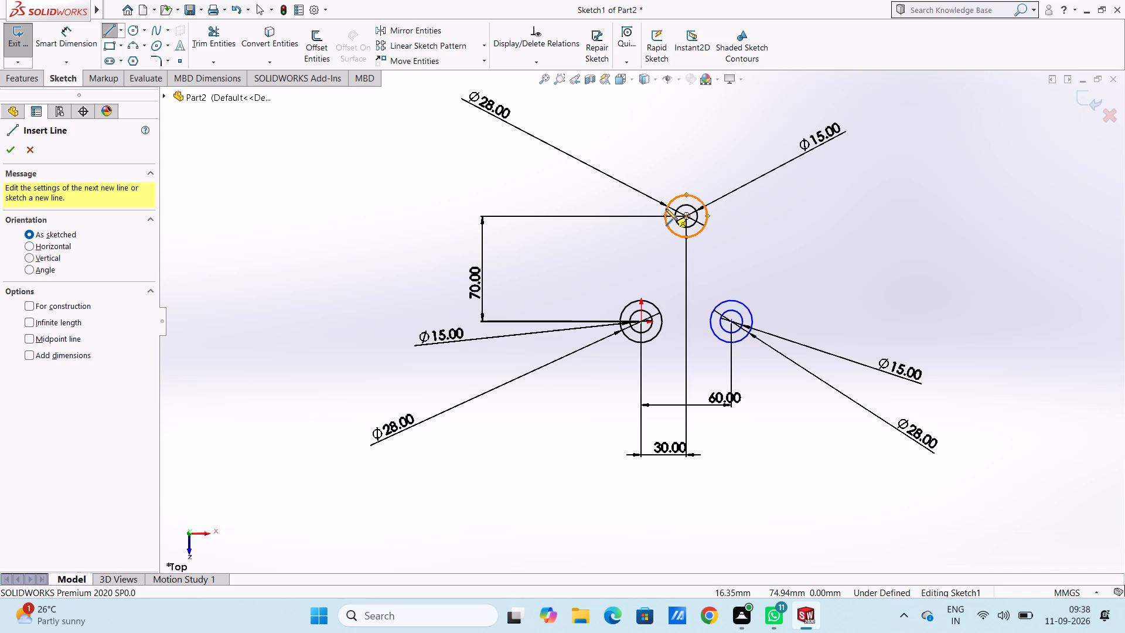
click(666, 209)
click(622, 310)
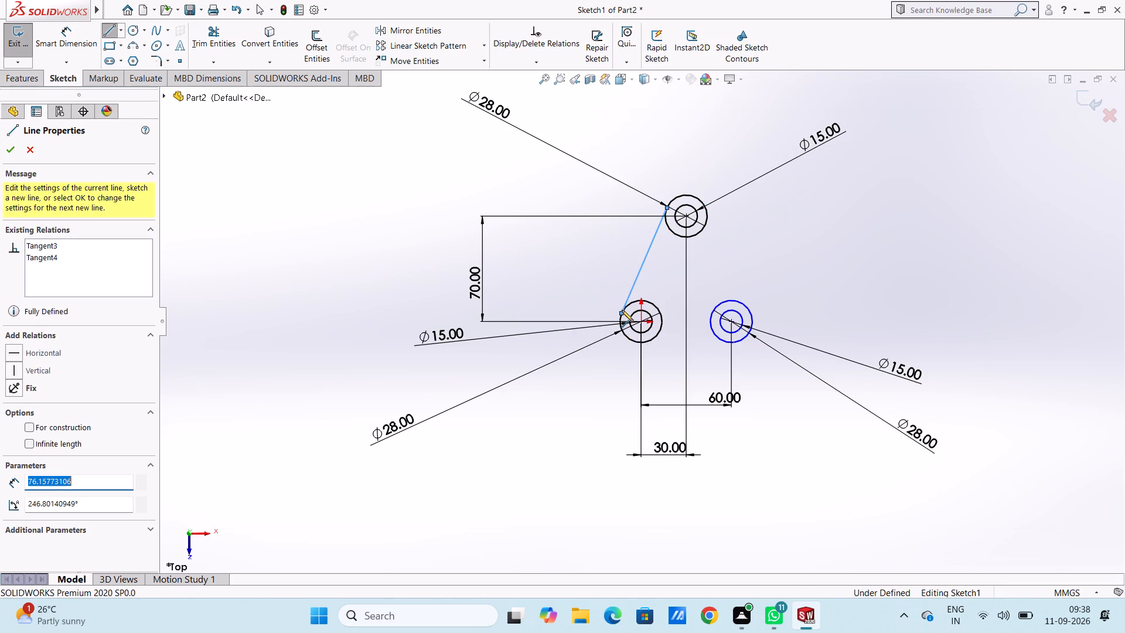
key(Escape)
key(Escape)
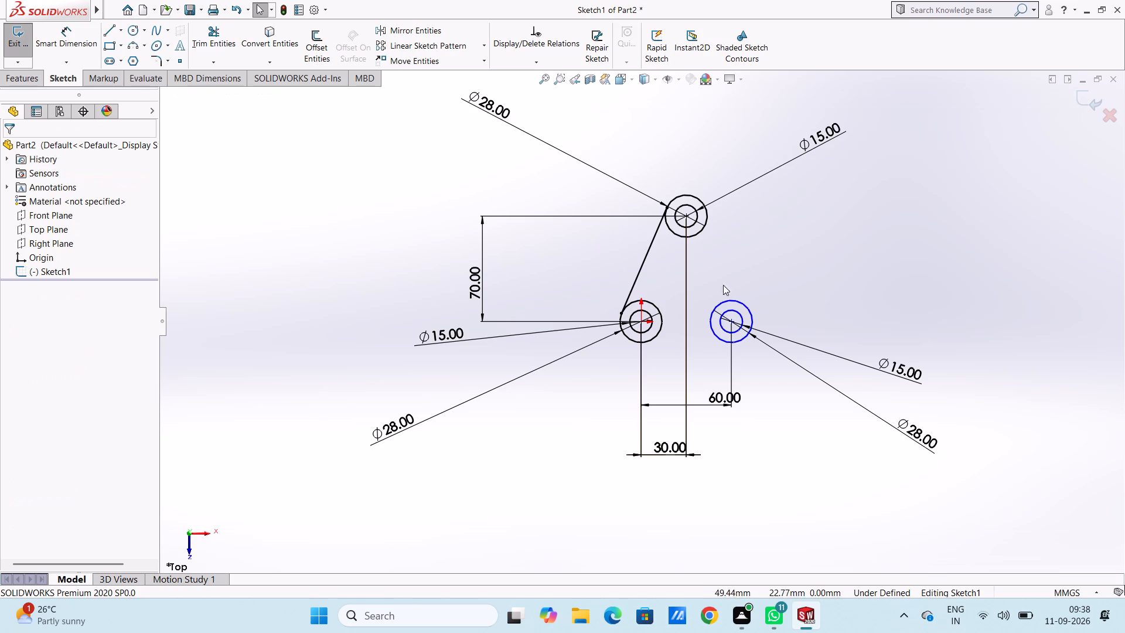
Draw a 60 mm horizontal line joining the bottom points of the two lower outer circles.
key(l)
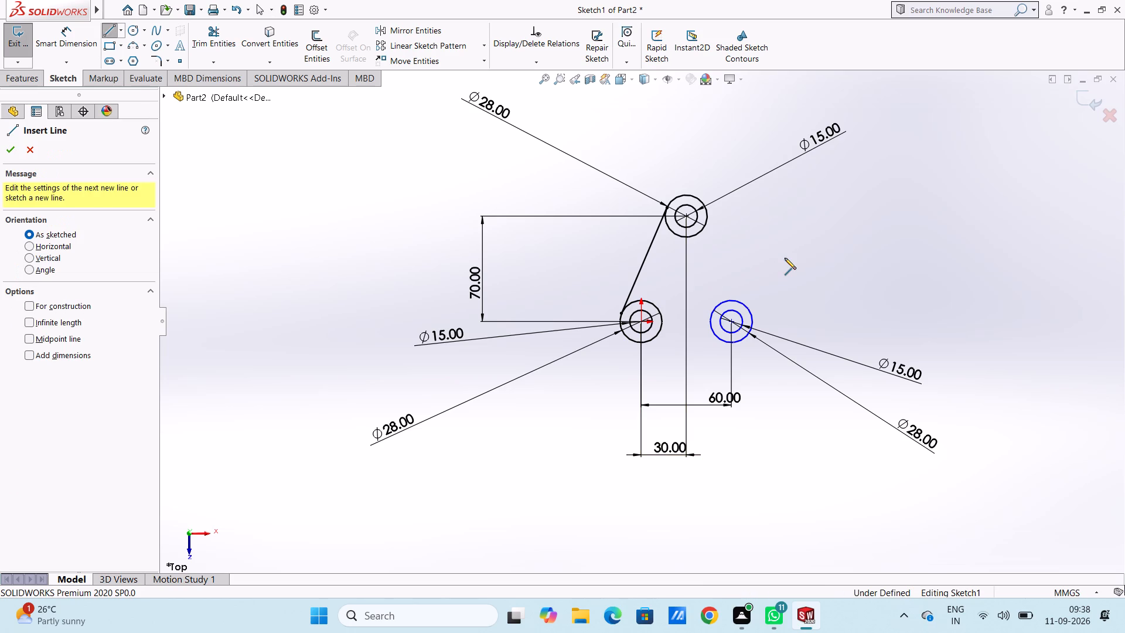
click(639, 342)
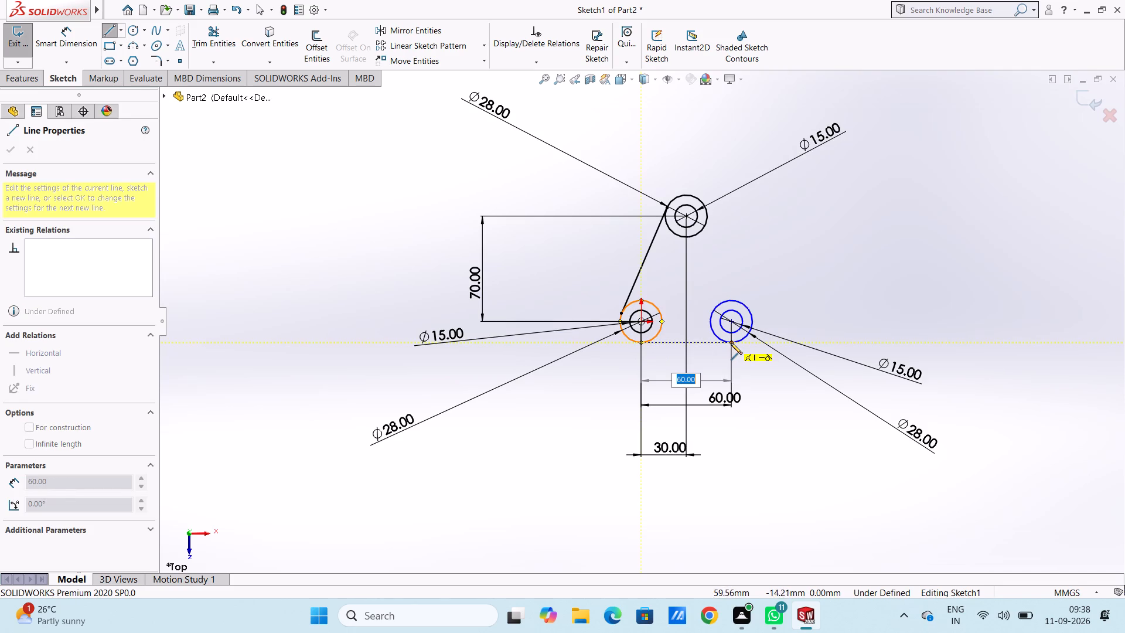
click(731, 342)
key(Escape)
key(Escape)
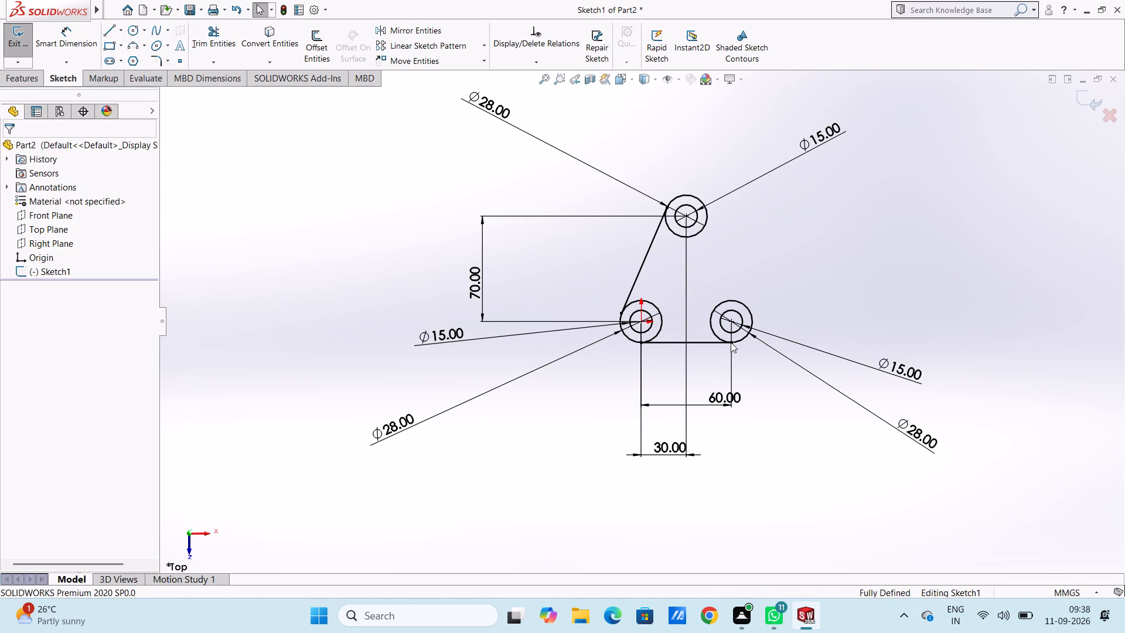
Draw a line about 76 mm long joining the right sides of the upper and lower-right outer circles.
key(l)
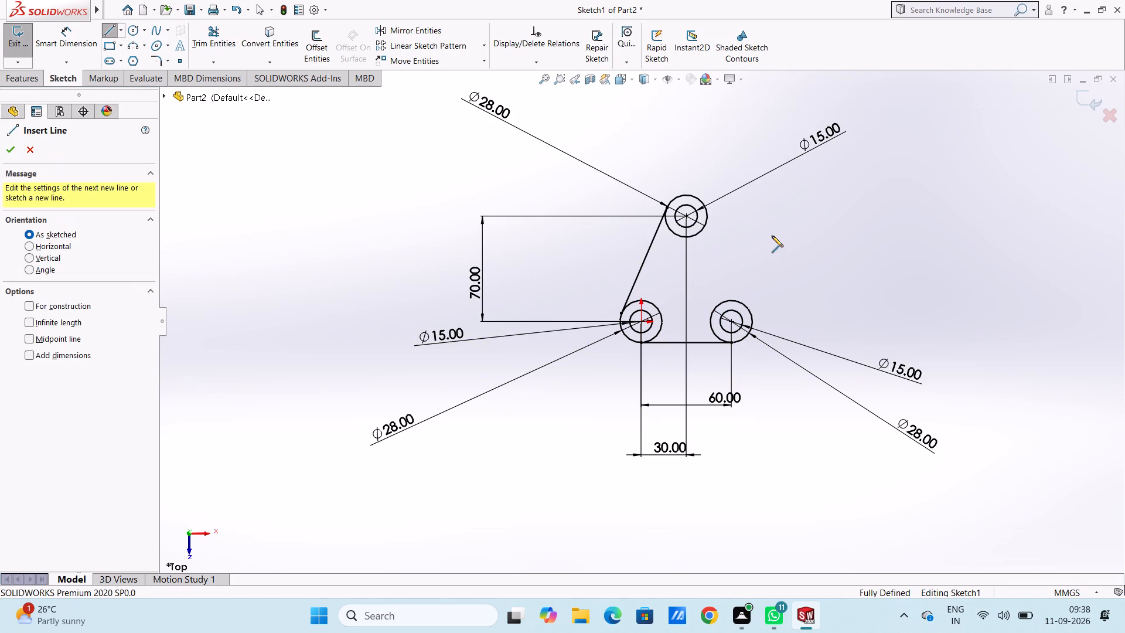
click(706, 209)
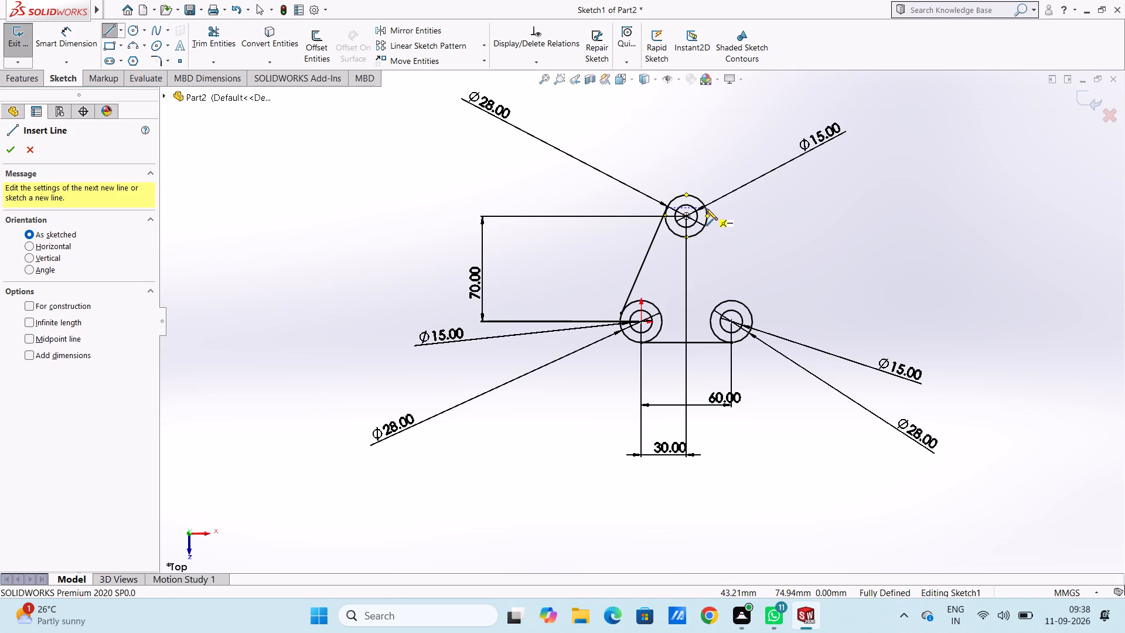
click(751, 314)
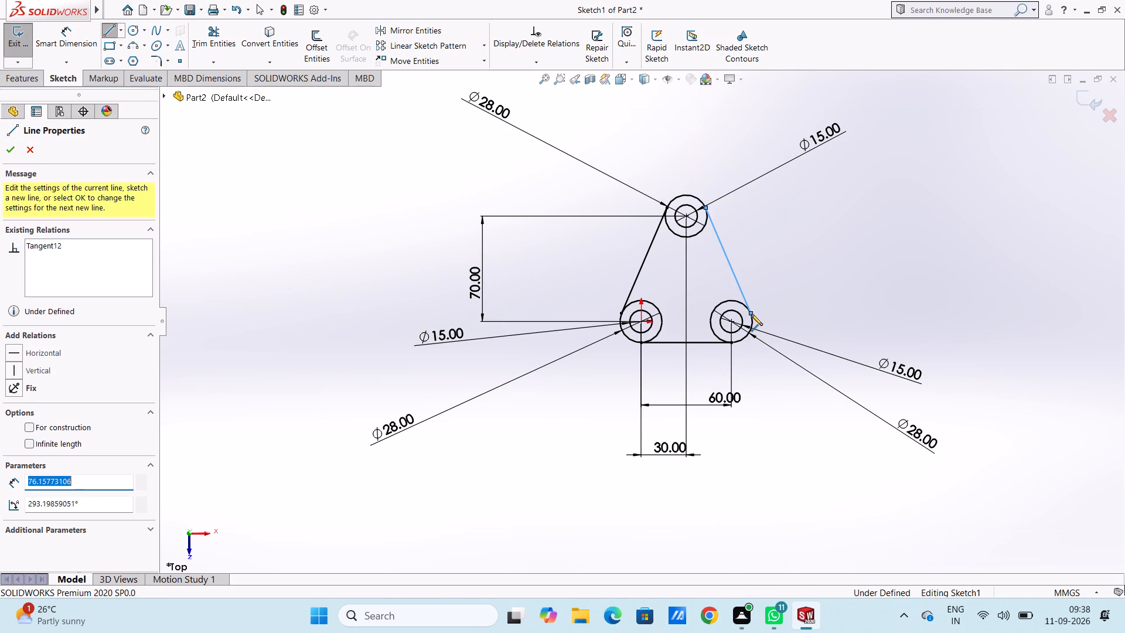
key(Escape)
key(Escape)
key(Escape)
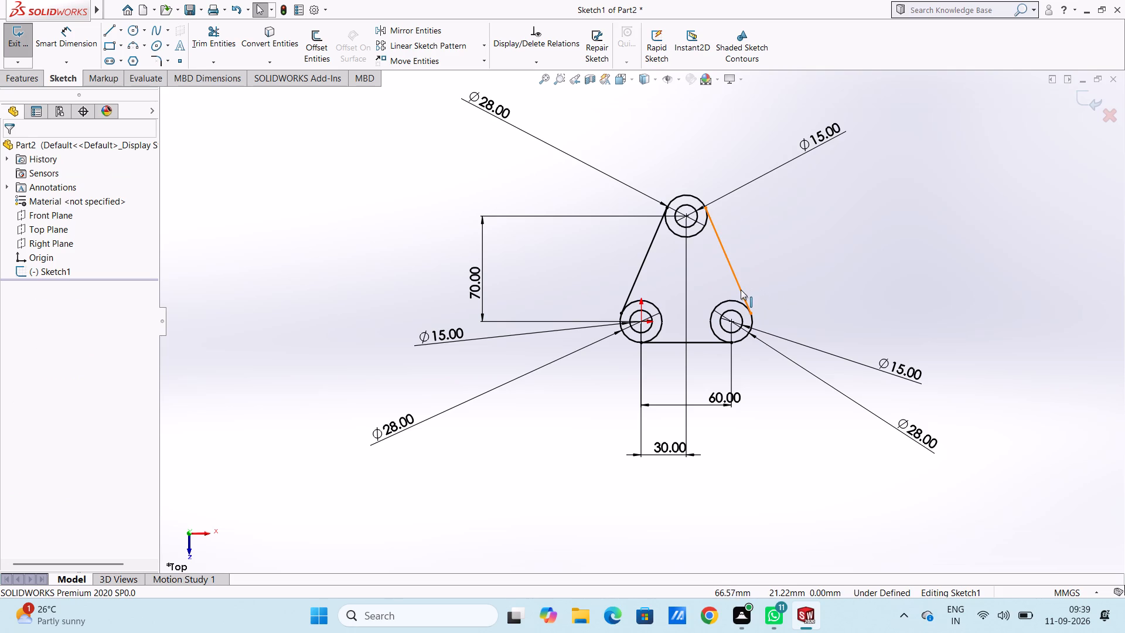
Make the right connecting line tangent to both the lower-right outer circle and the upper outer circle.
click(741, 290)
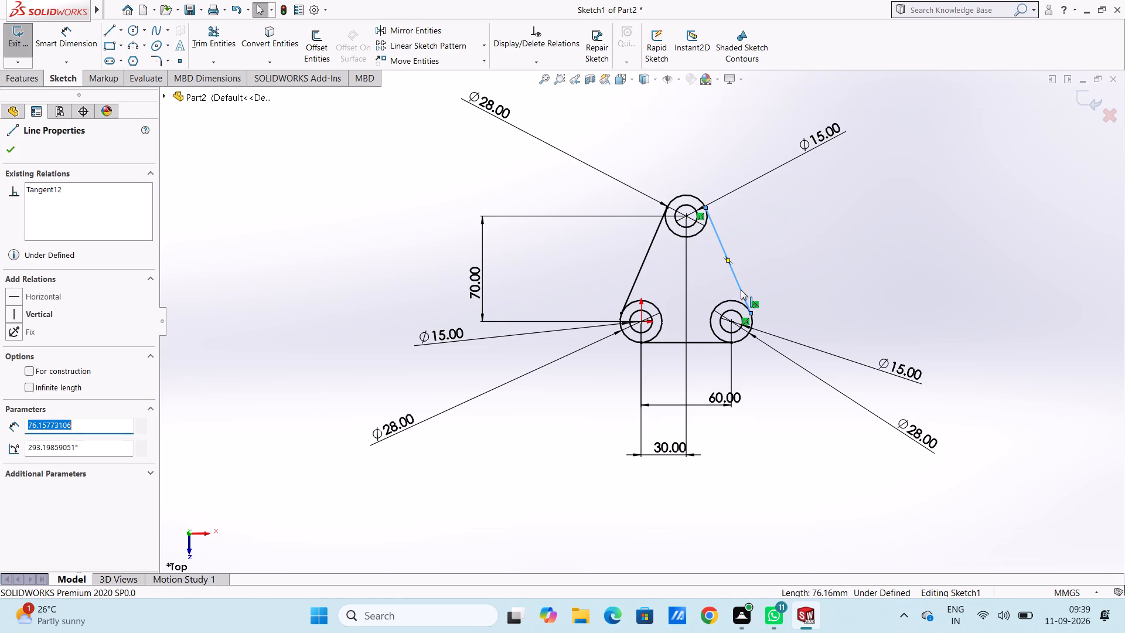
ctrl+click(729, 304)
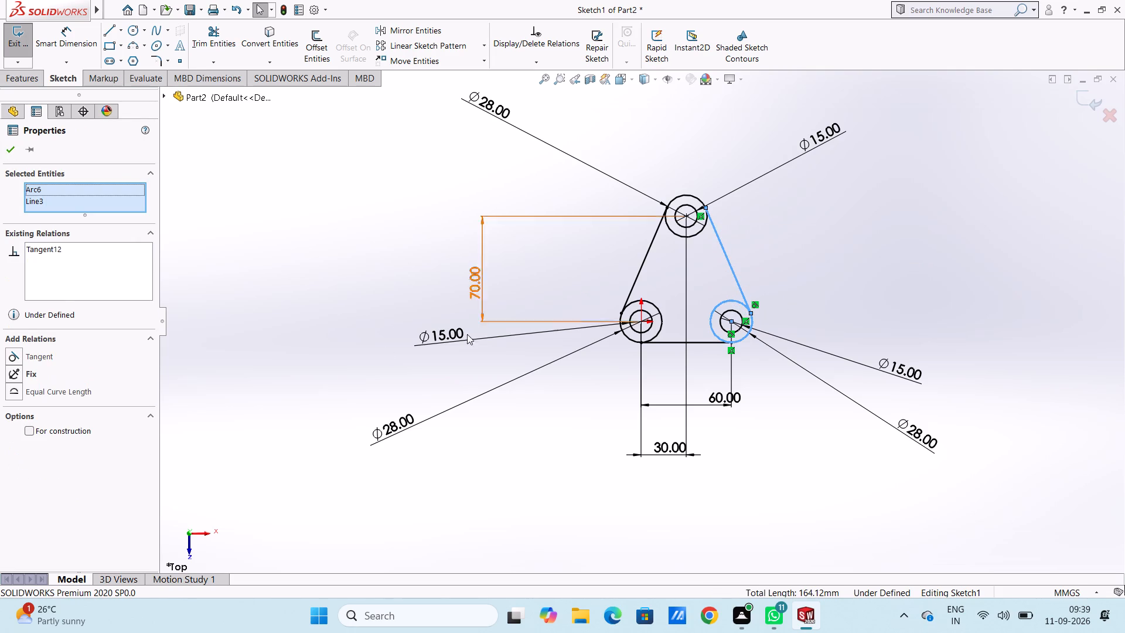
click(48, 357)
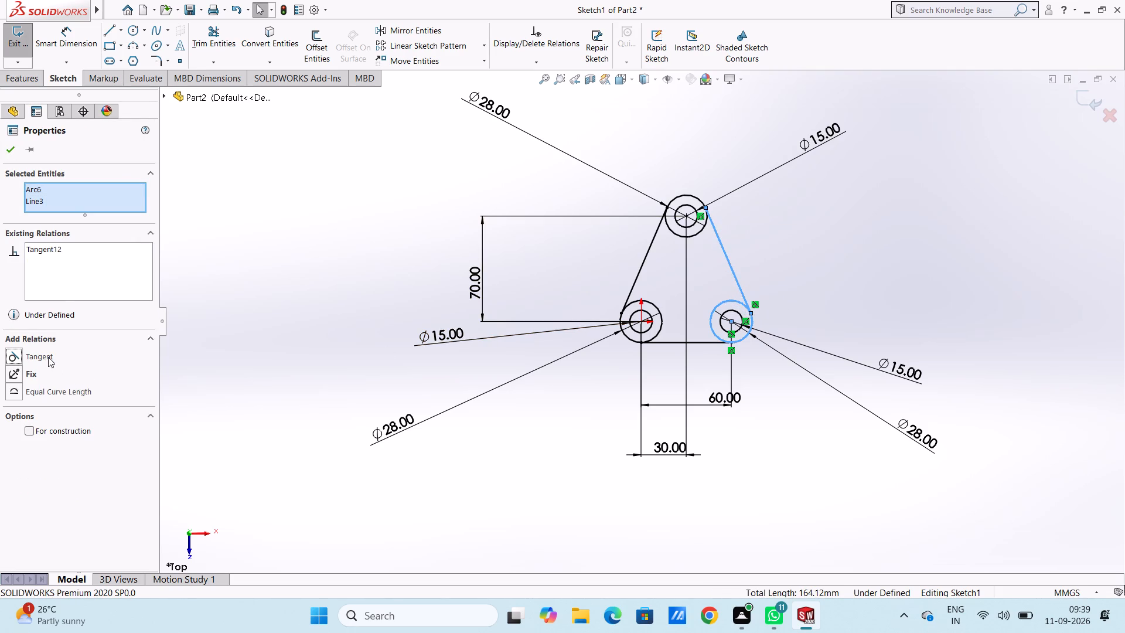
click(292, 335)
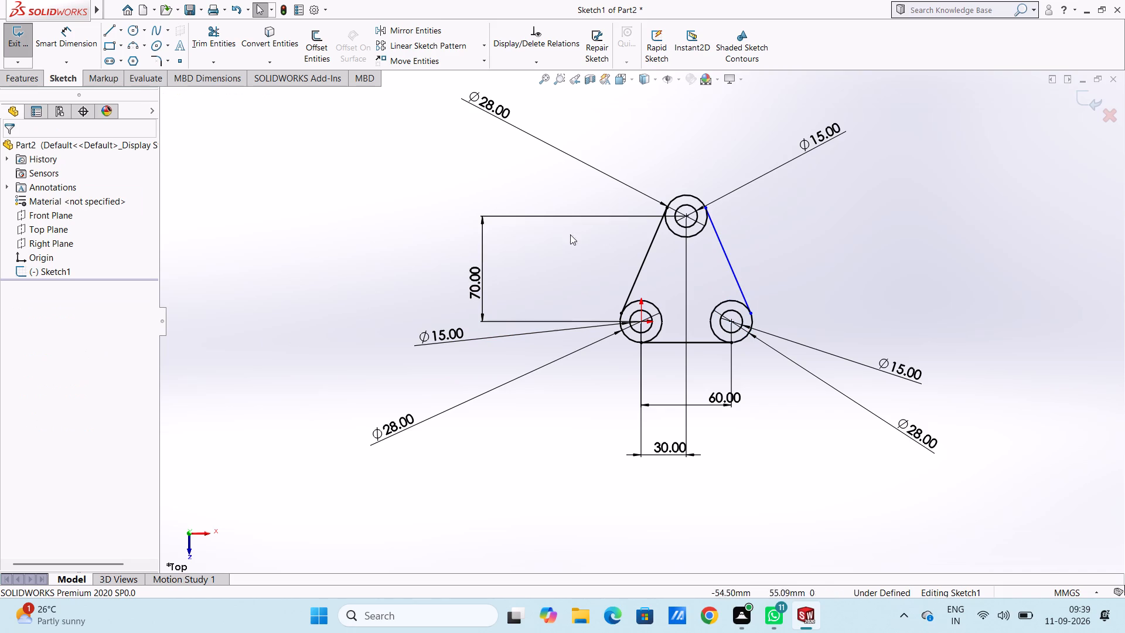
click(716, 240)
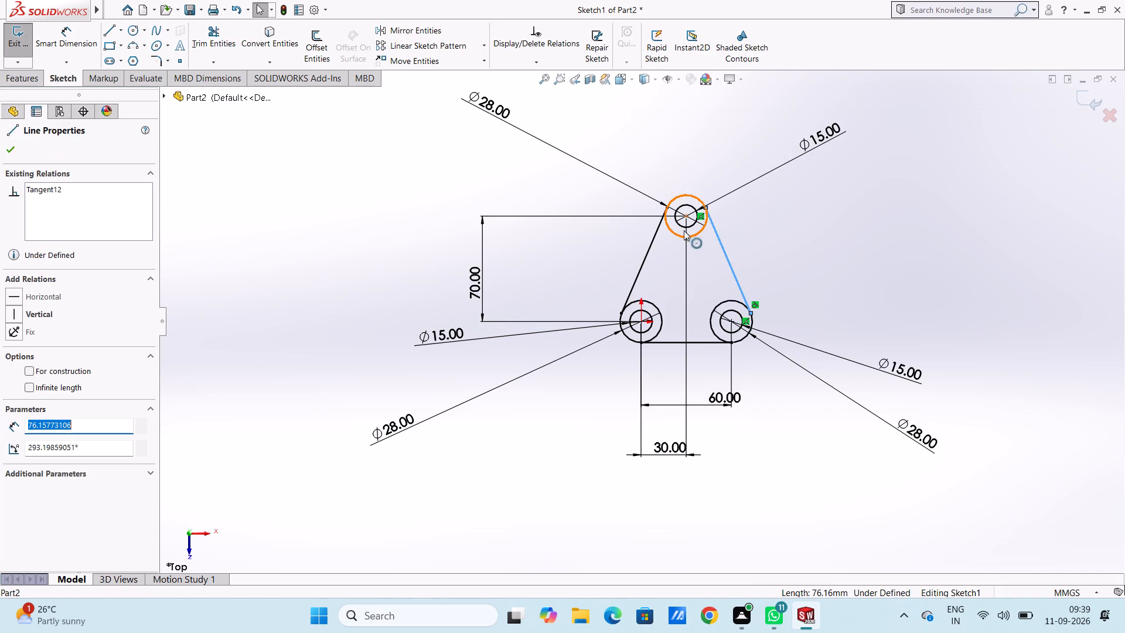
ctrl+click(695, 233)
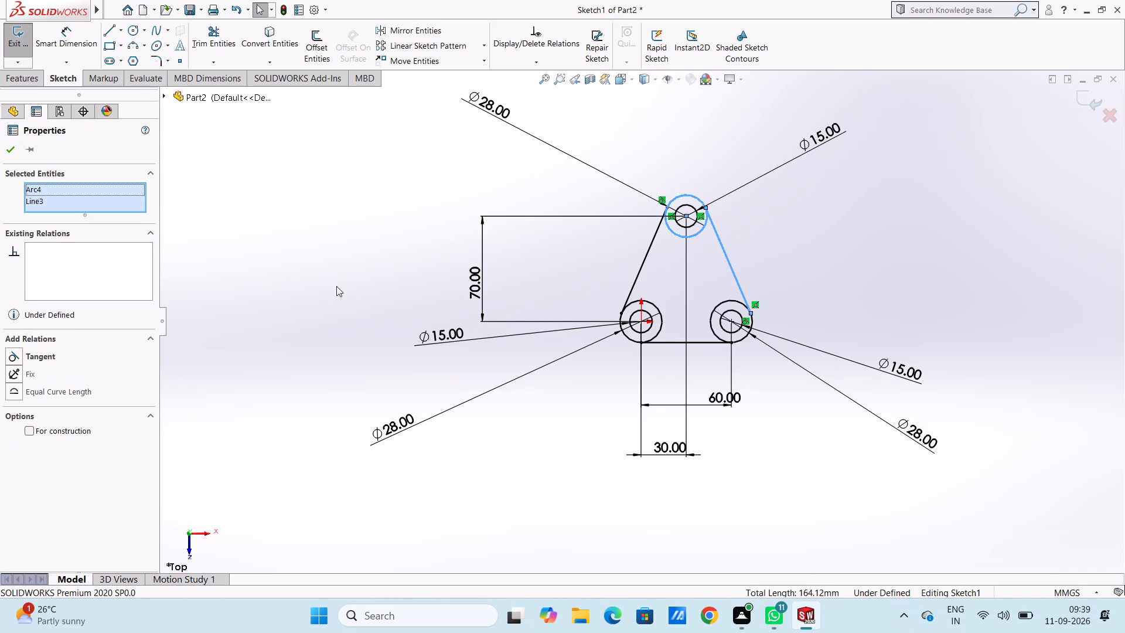
click(51, 355)
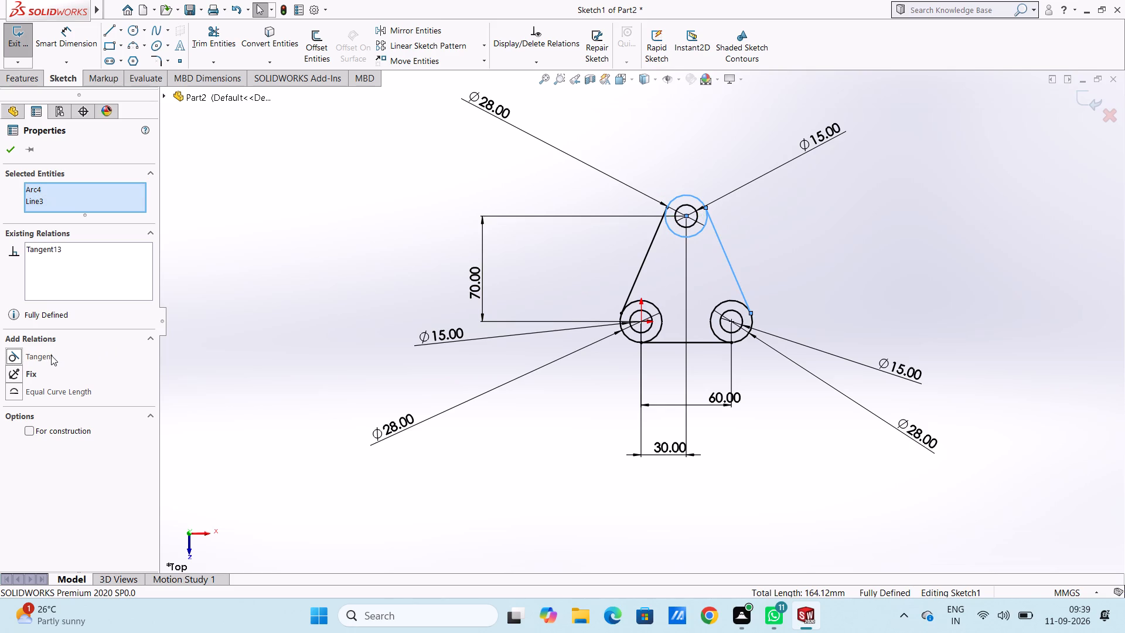
click(255, 337)
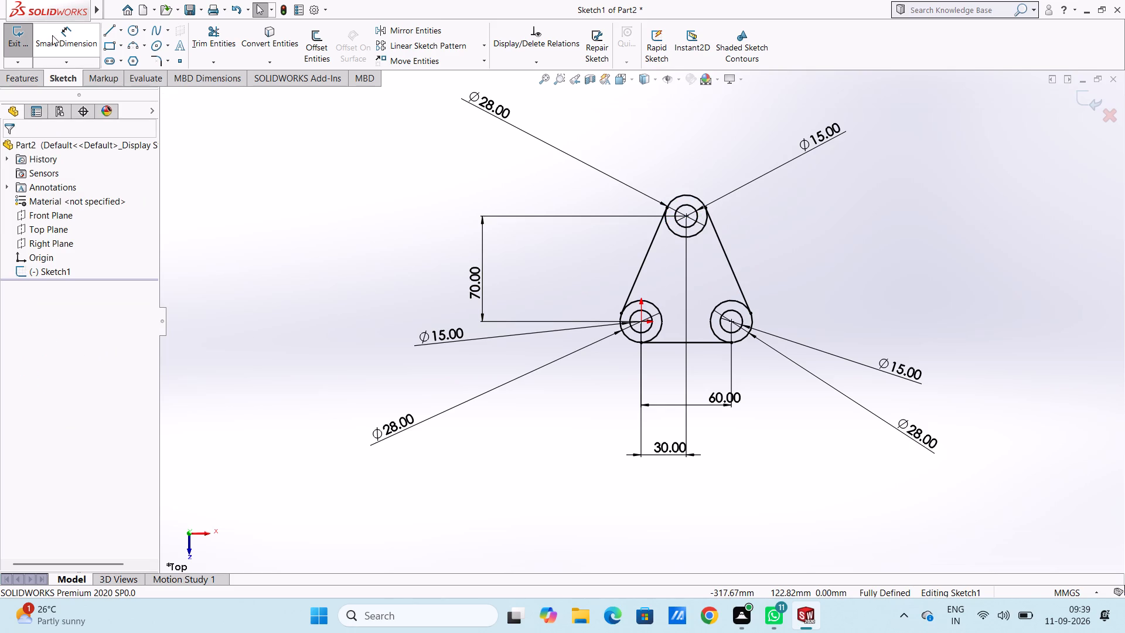
Trim away the inner arcs of the three 28 mm outer circles, leaving one rounded triangular outline around the holes.
click(197, 43)
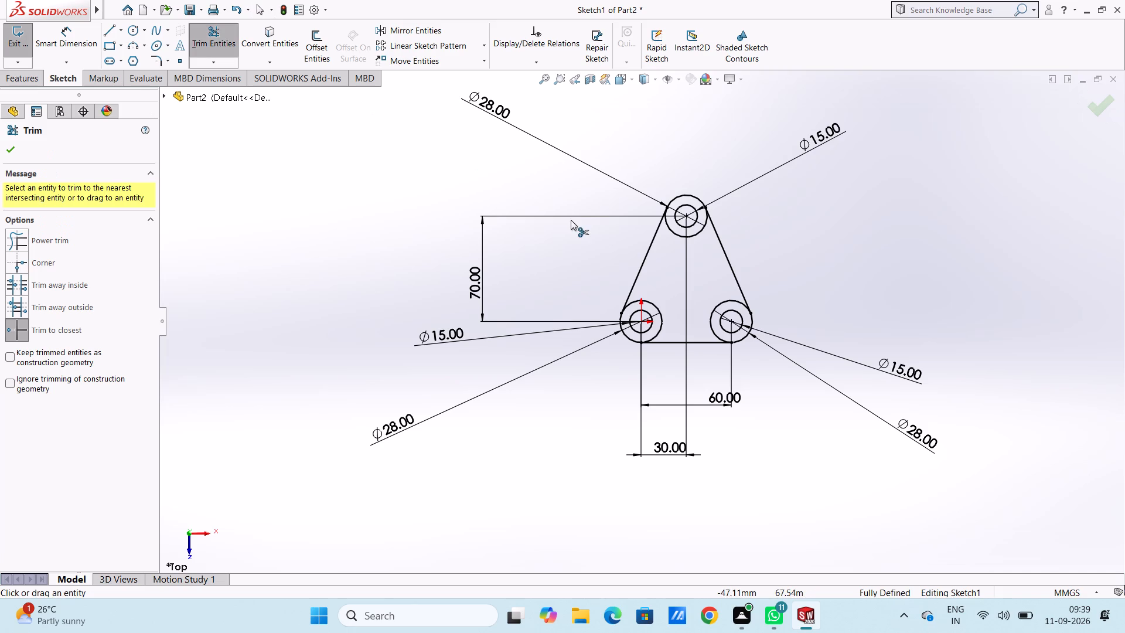
click(677, 237)
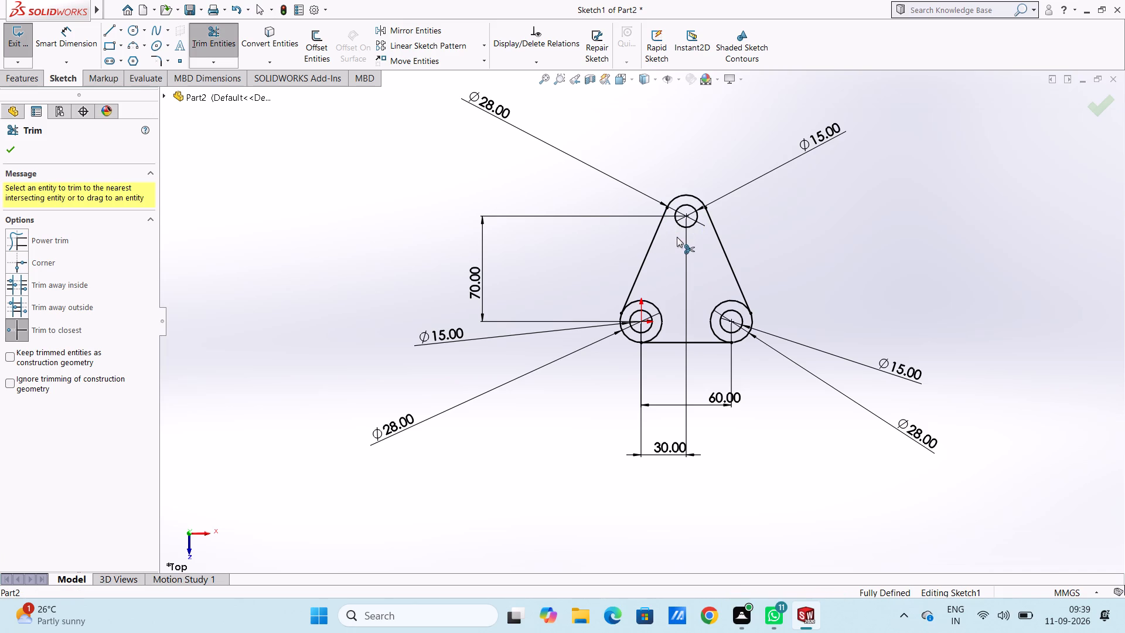
click(650, 302)
click(724, 300)
key(Escape)
key(Escape)
key(Escape)
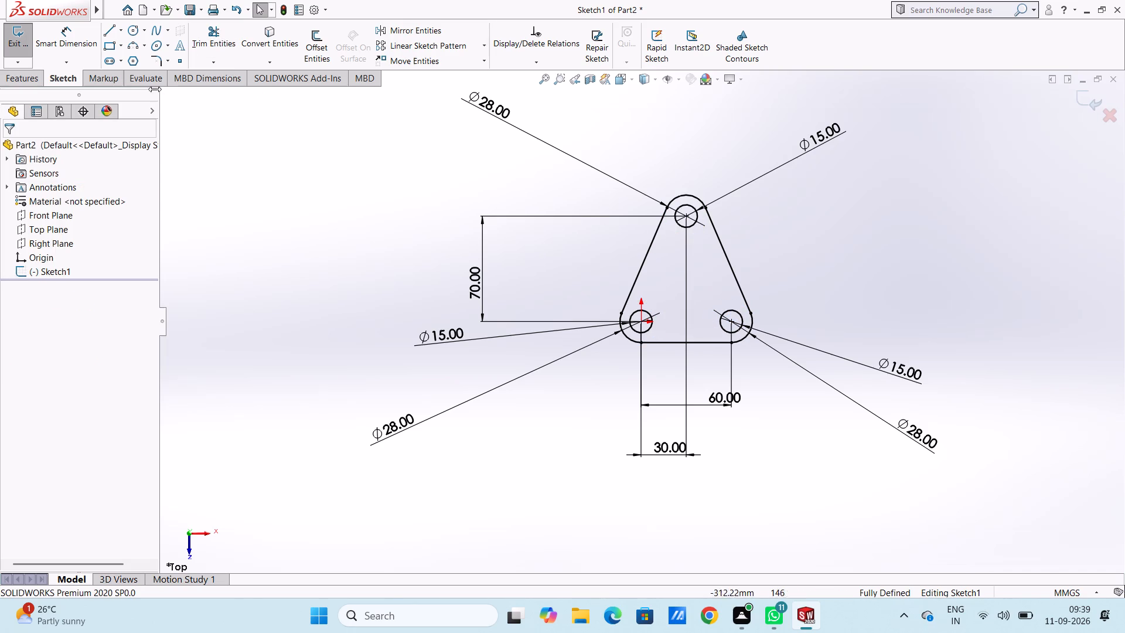
Extrude the three-hole plate profile as a blind boss with a depth of 15 mm.
click(7, 79)
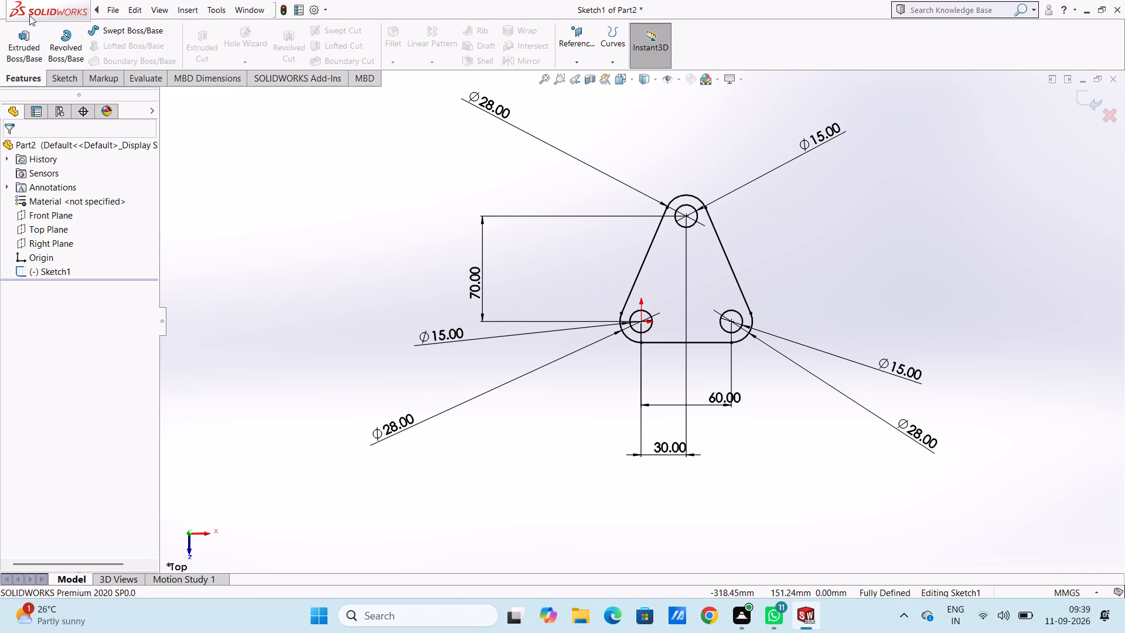
click(22, 33)
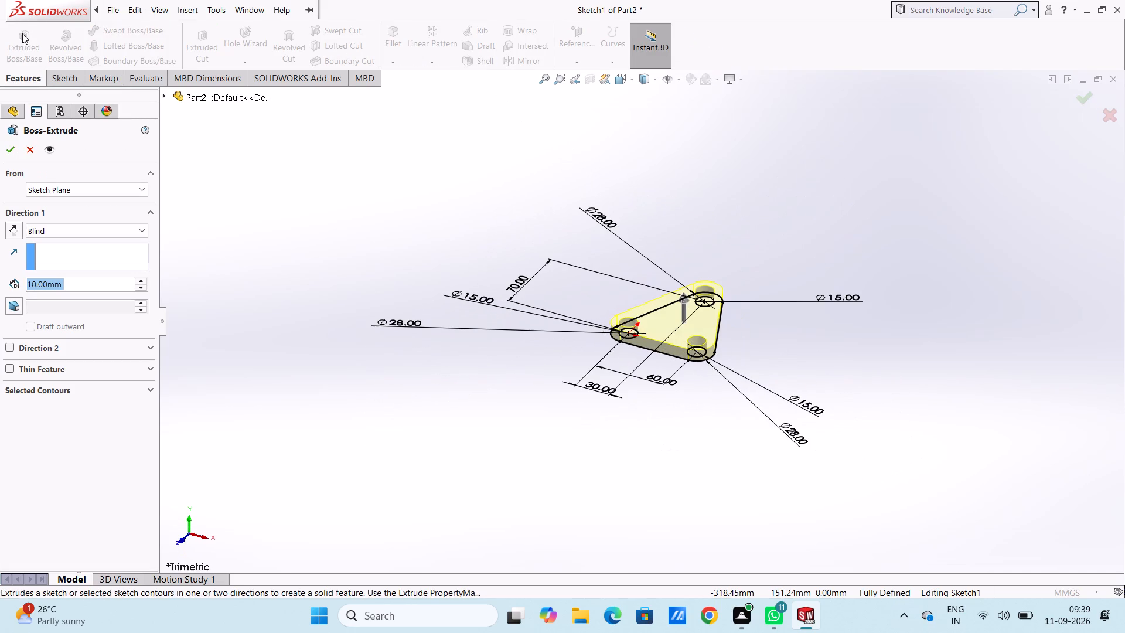
text(15)
key(Return)
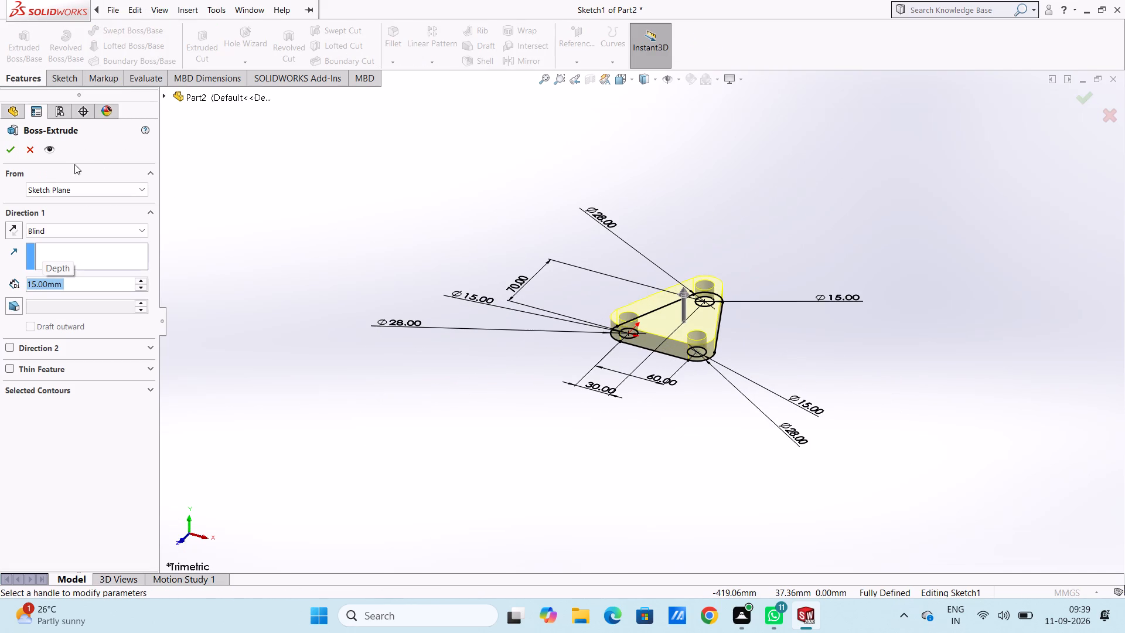
click(11, 148)
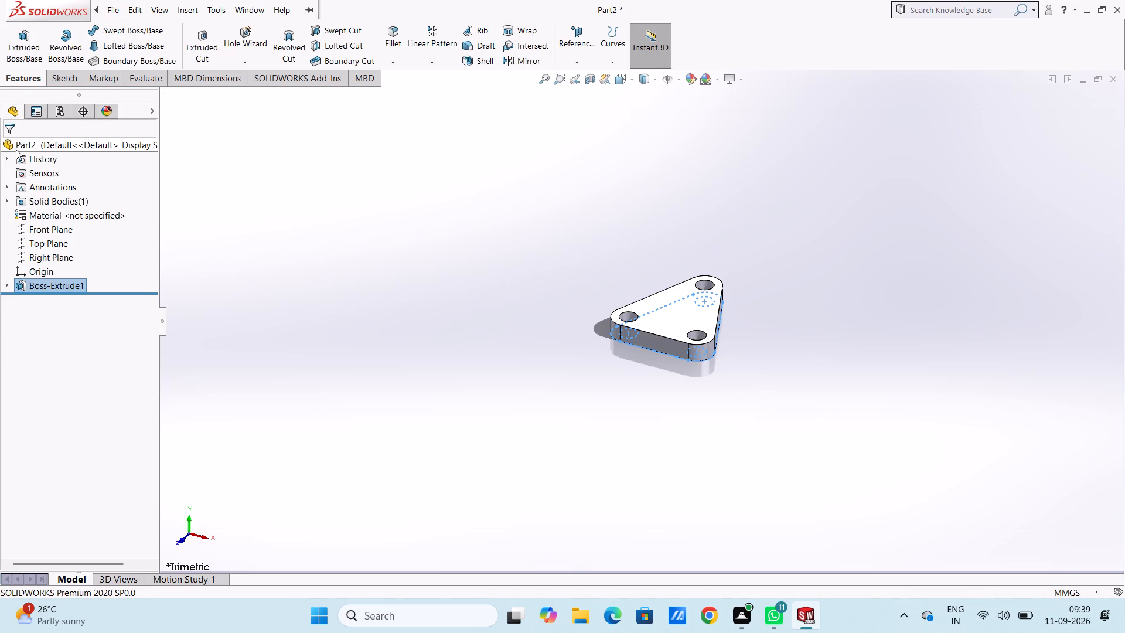
click(411, 189)
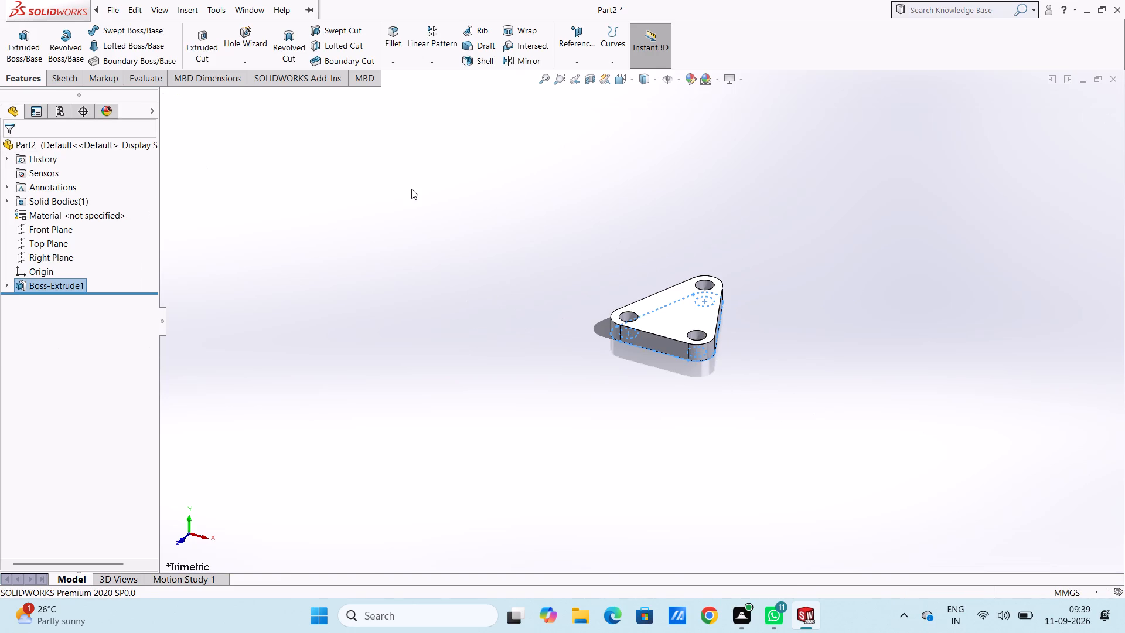
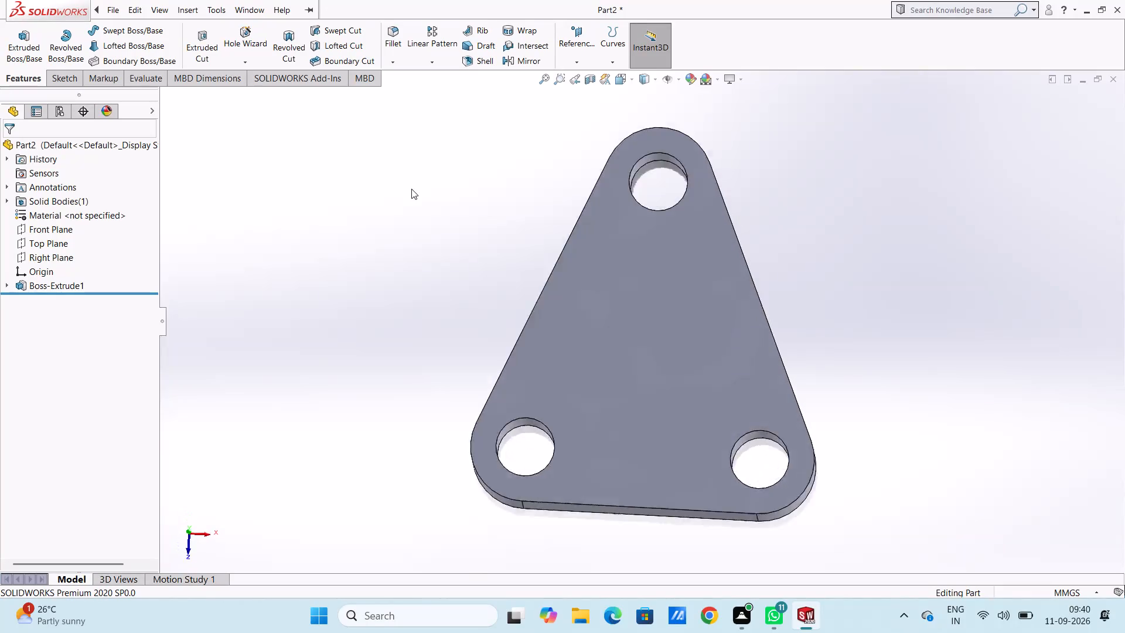
Start a new sketch on the bottom face of the triangular plate.
ctrl+scroll(411, 189, up, 8)
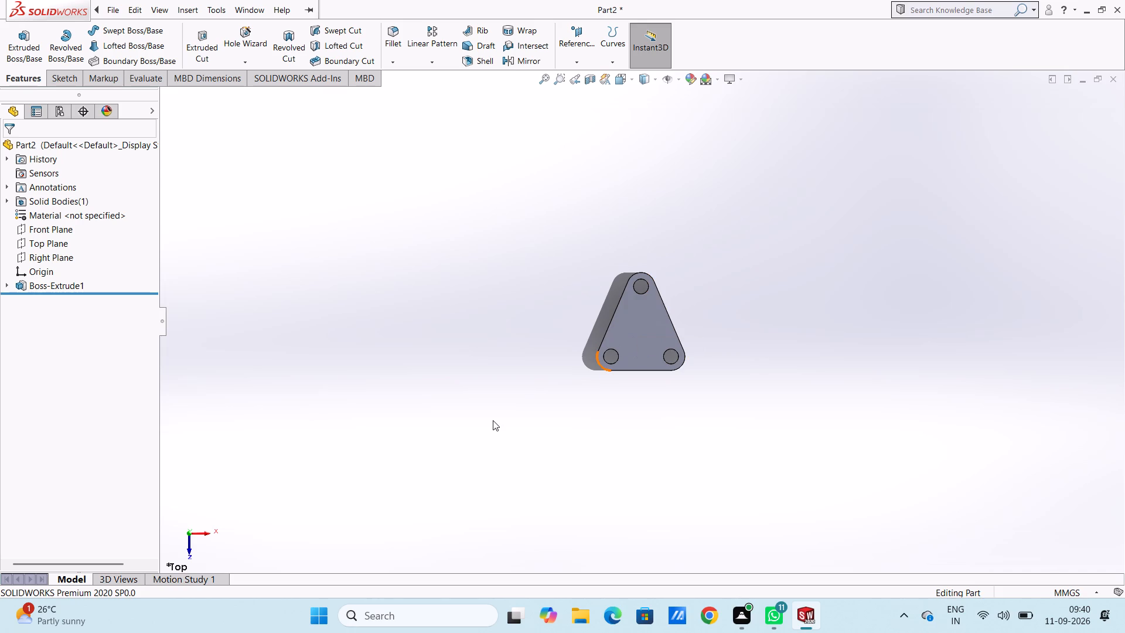
key(ctrl+2)
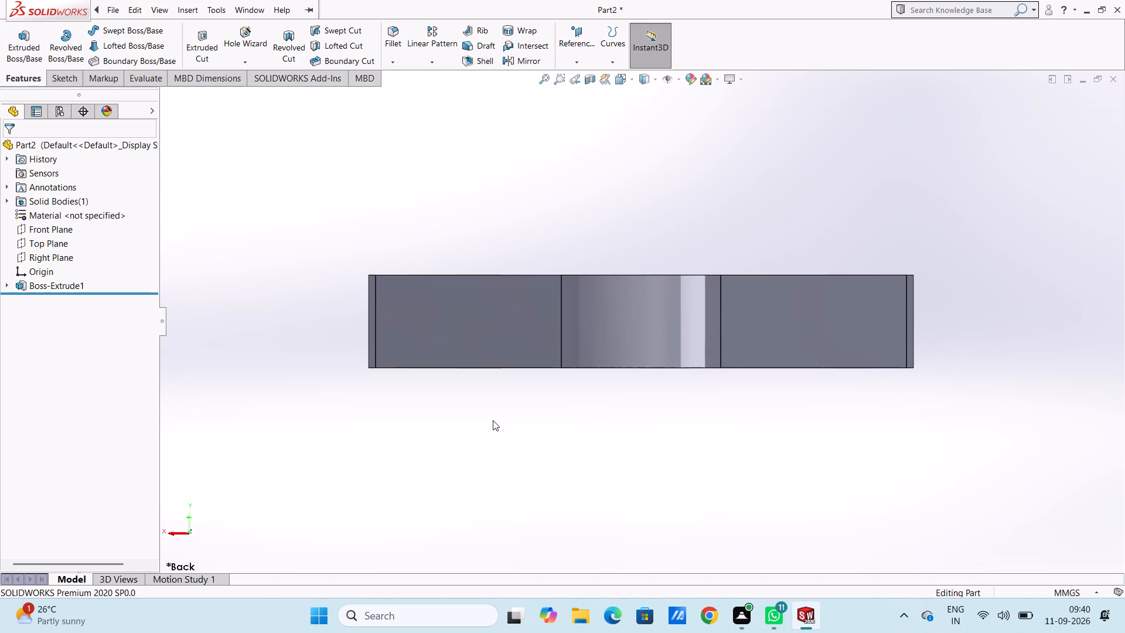
key(ctrl+3)
key(ctrl+4)
key(ctrl+5)
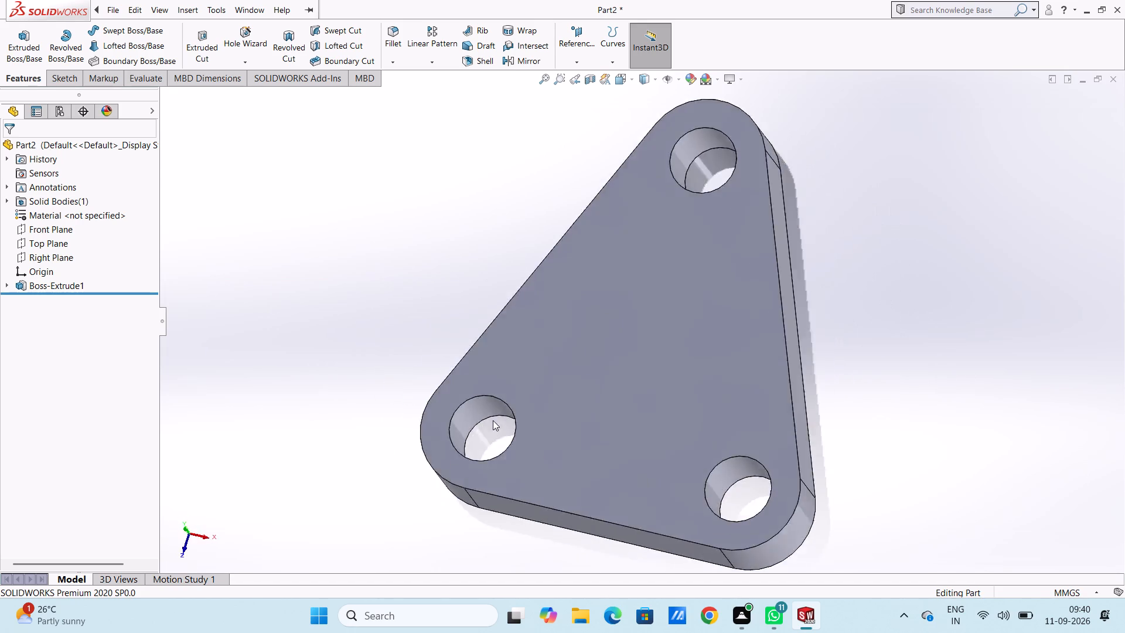
key(ctrl+6)
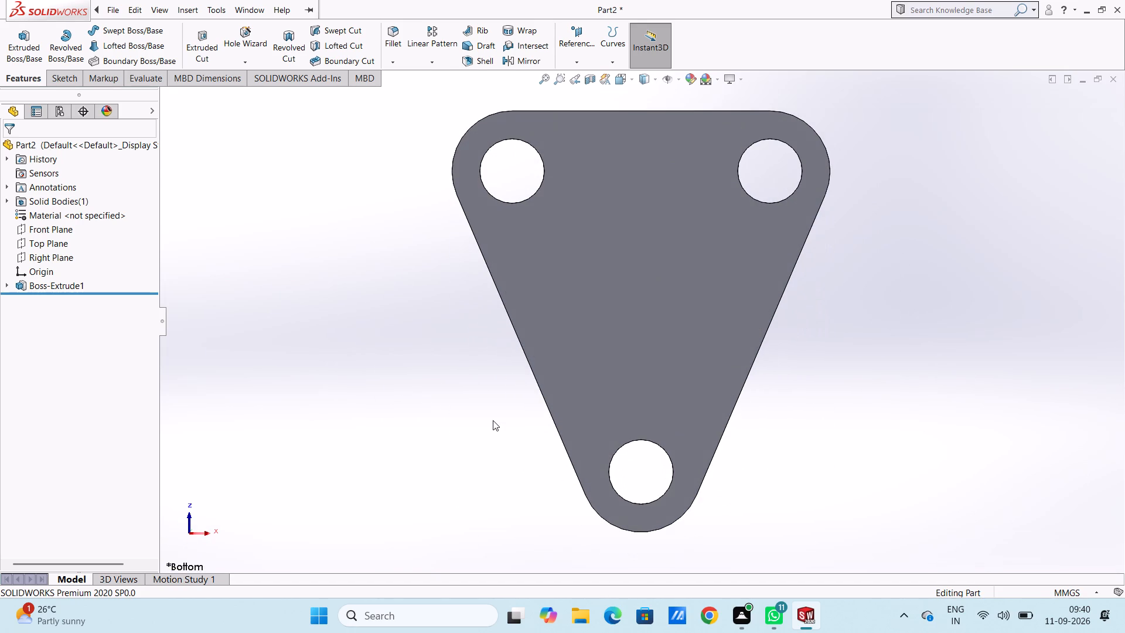
ctrl+scroll(493, 420, up, 4)
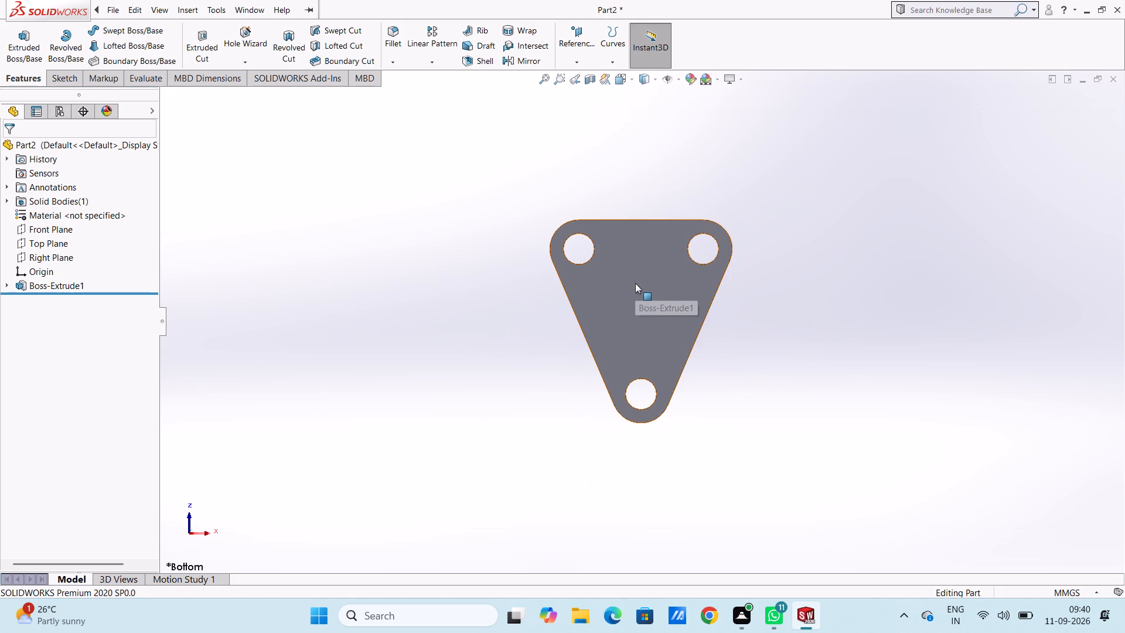
click(635, 283)
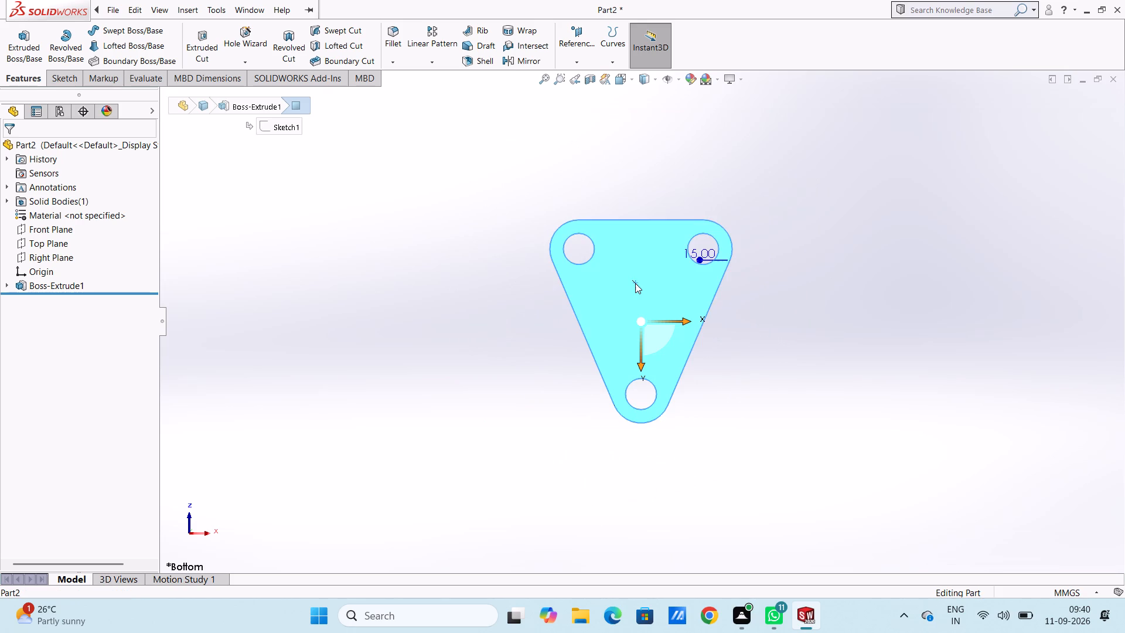
click(687, 251)
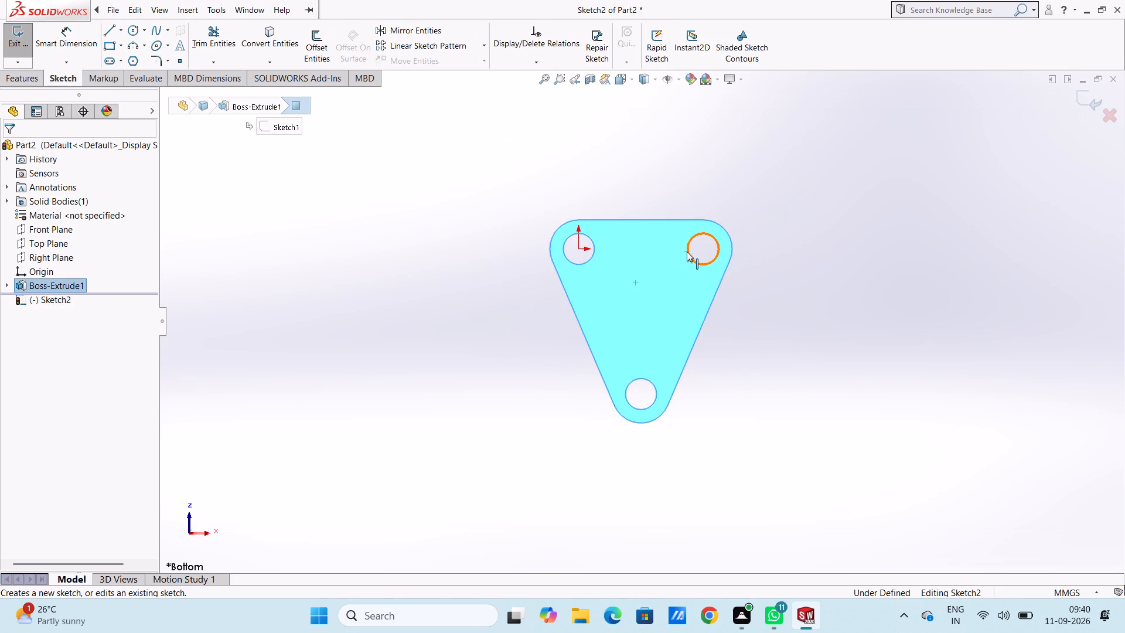
click(421, 241)
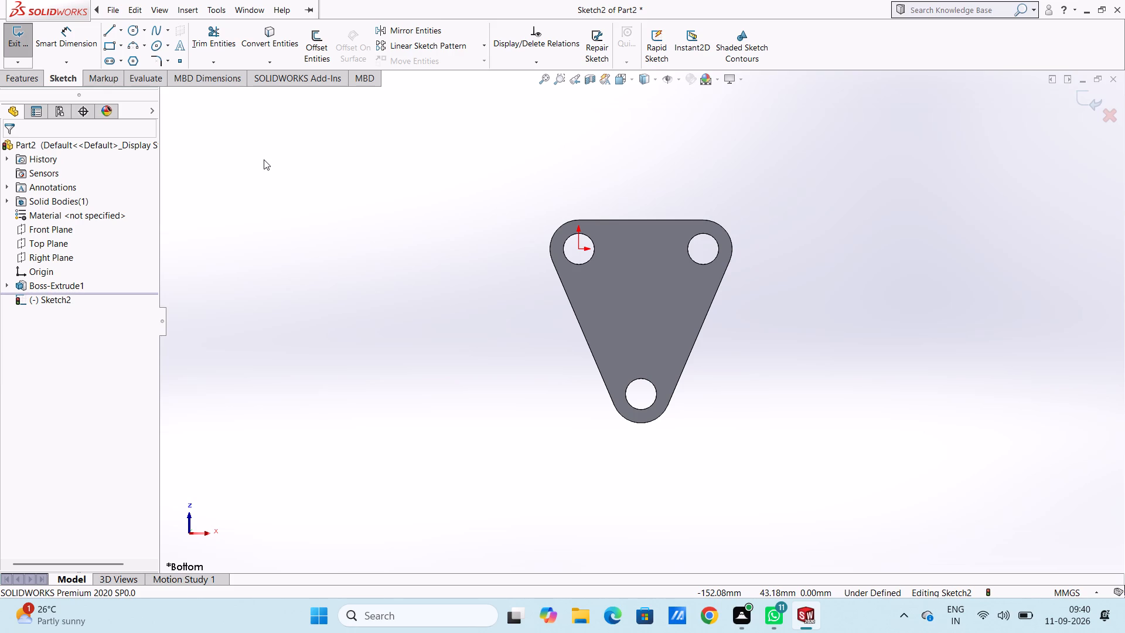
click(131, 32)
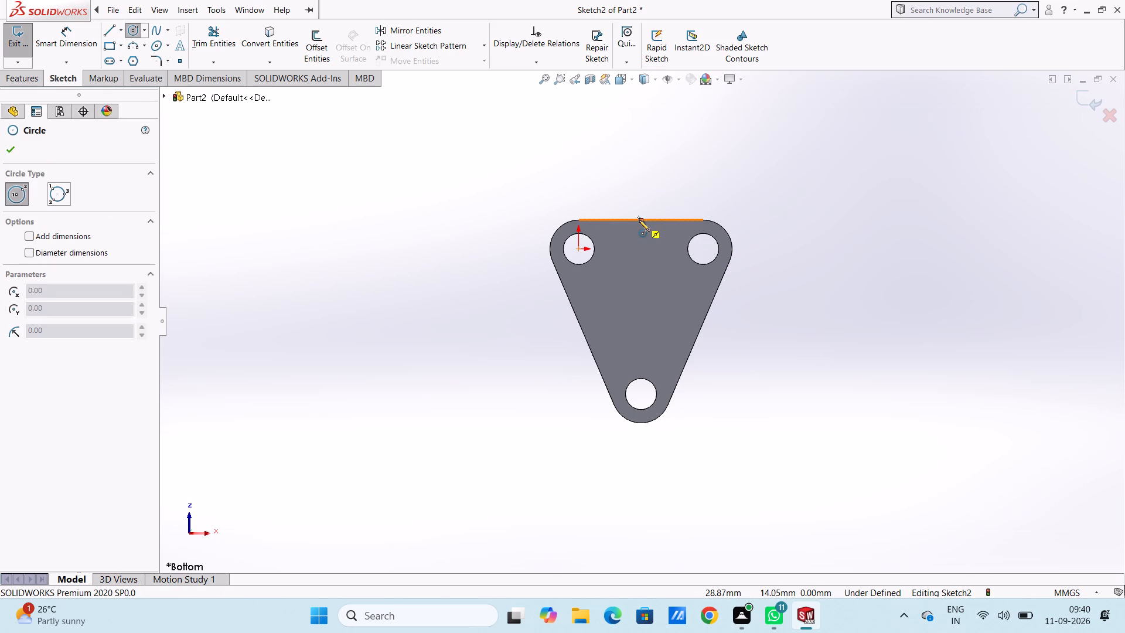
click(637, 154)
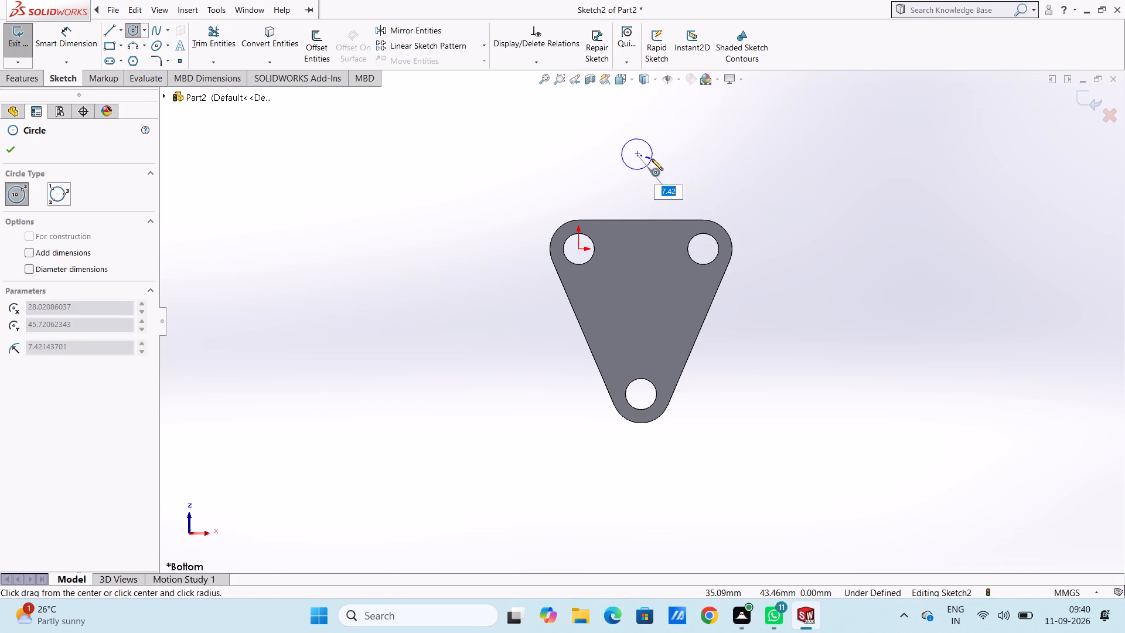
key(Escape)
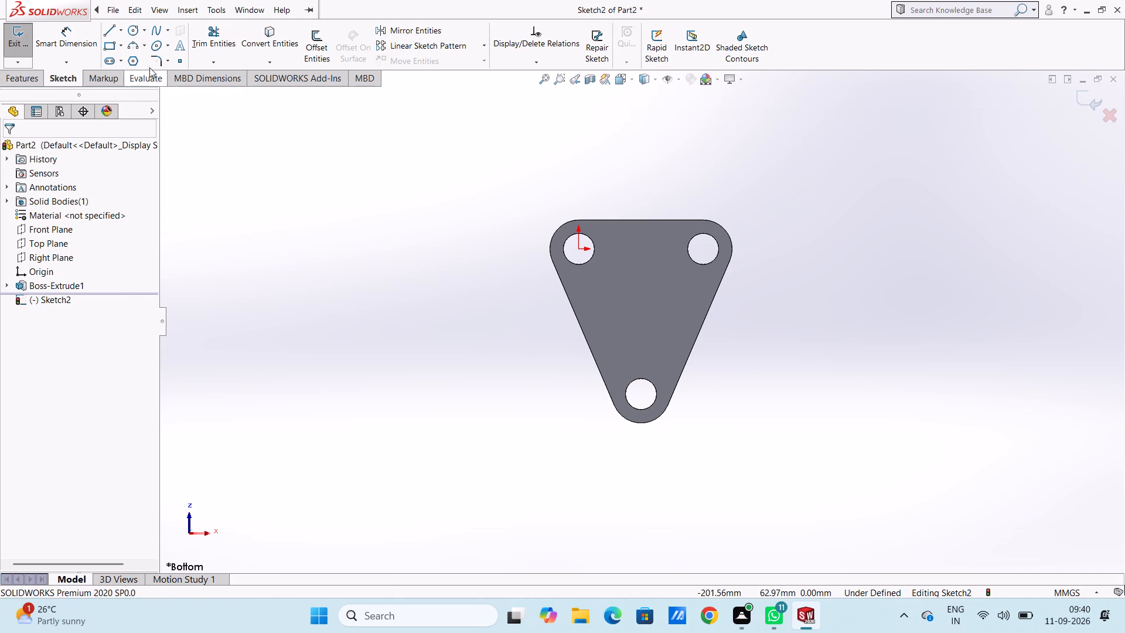
Sketch concentric circles of 14 mm and 7.5 mm radius, aligned with the straight edge's midpoint and centred about 22 mm outside the plate.
click(132, 33)
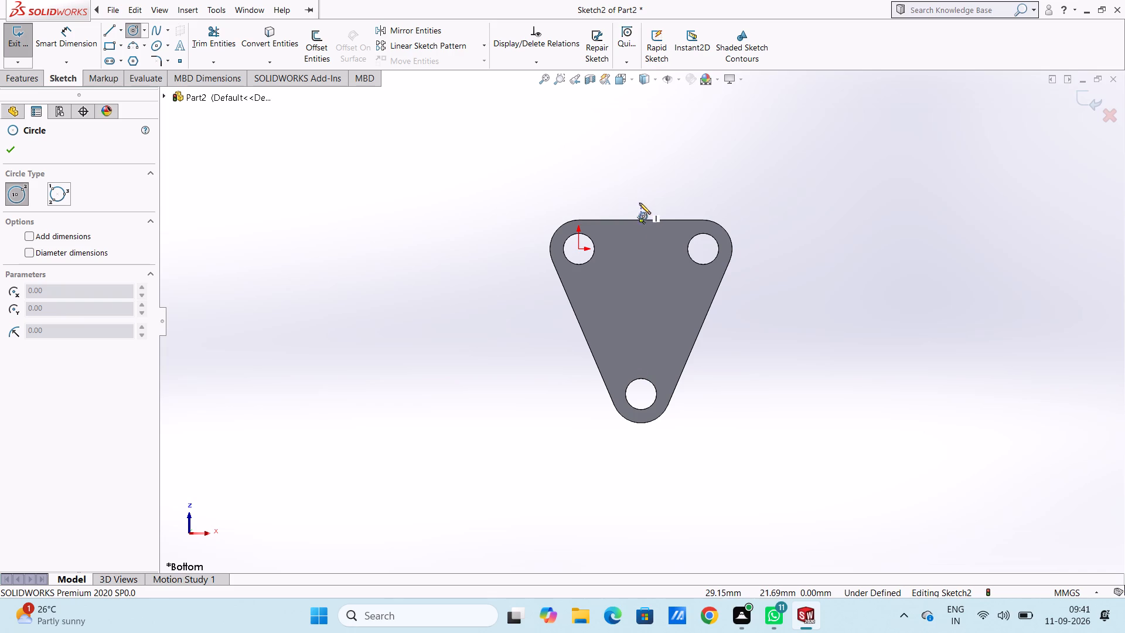
click(639, 173)
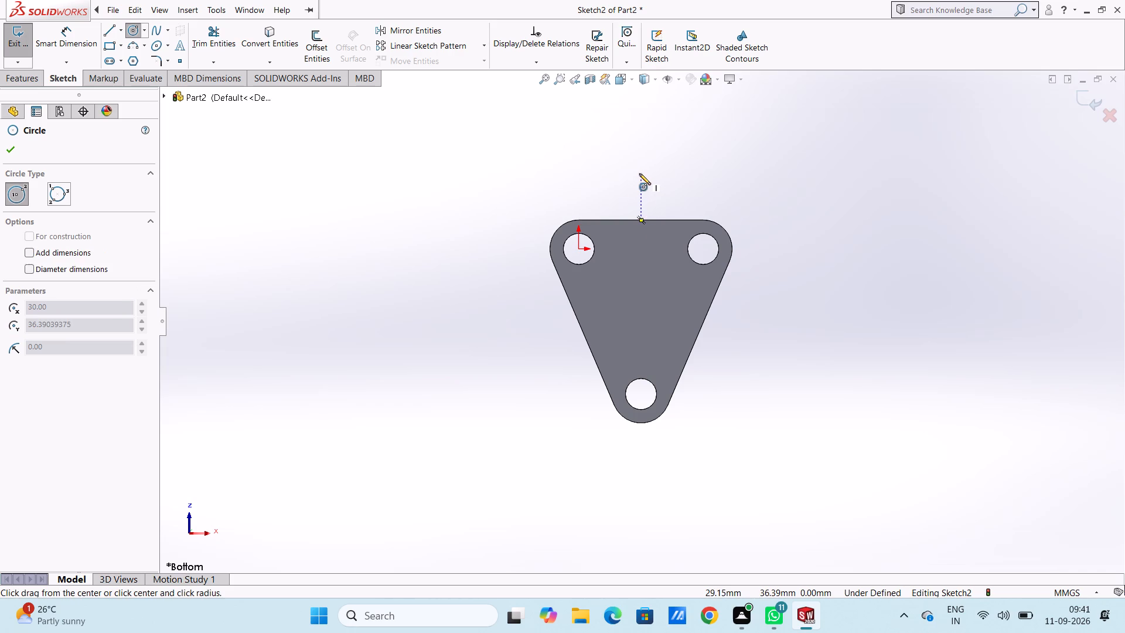
text(14)
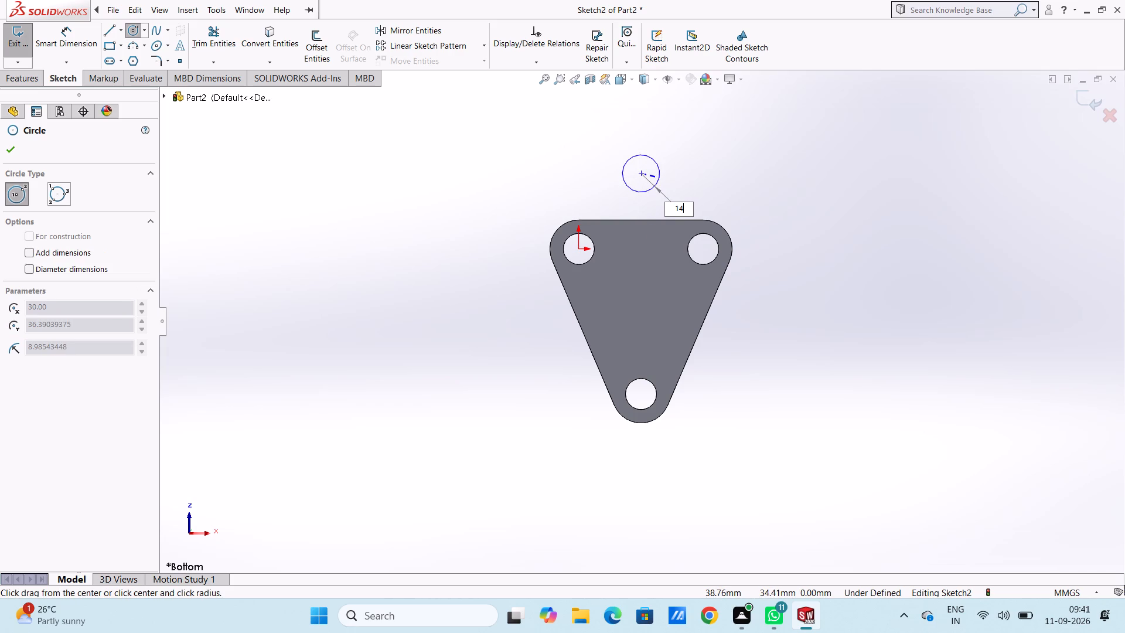
key(Return)
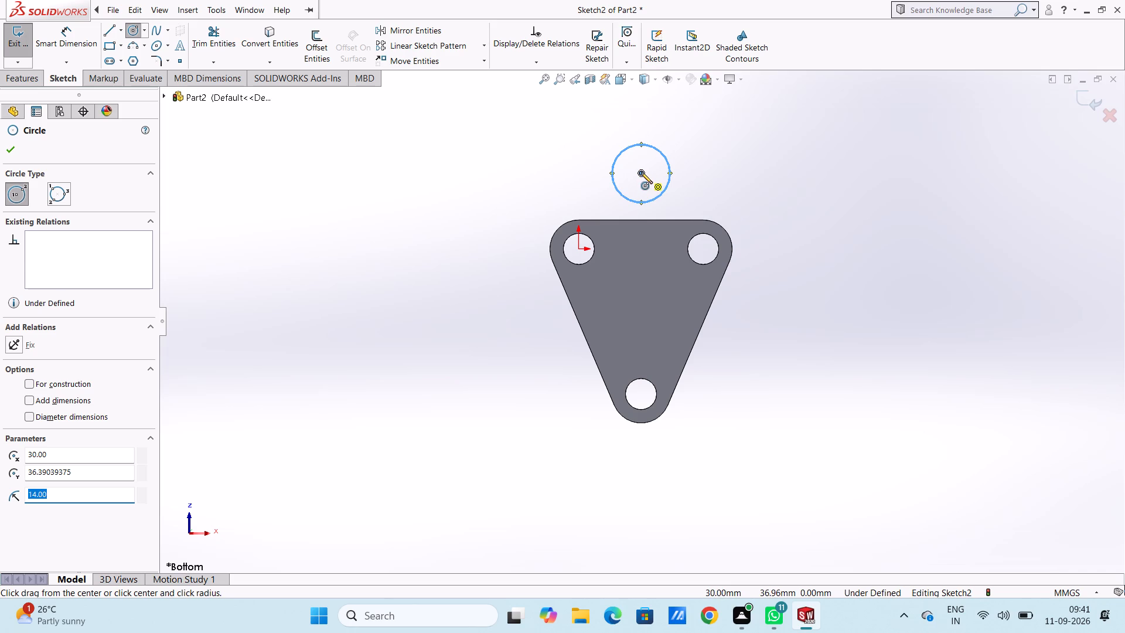
click(641, 172)
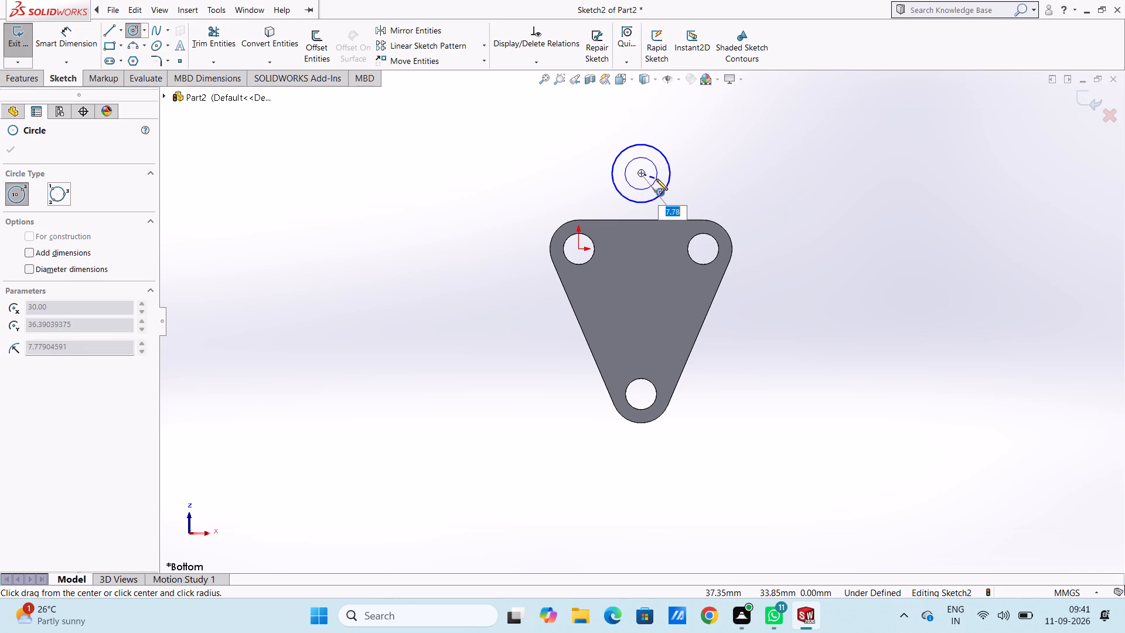
text(7.5)
key(Return)
key(Escape)
key(Escape)
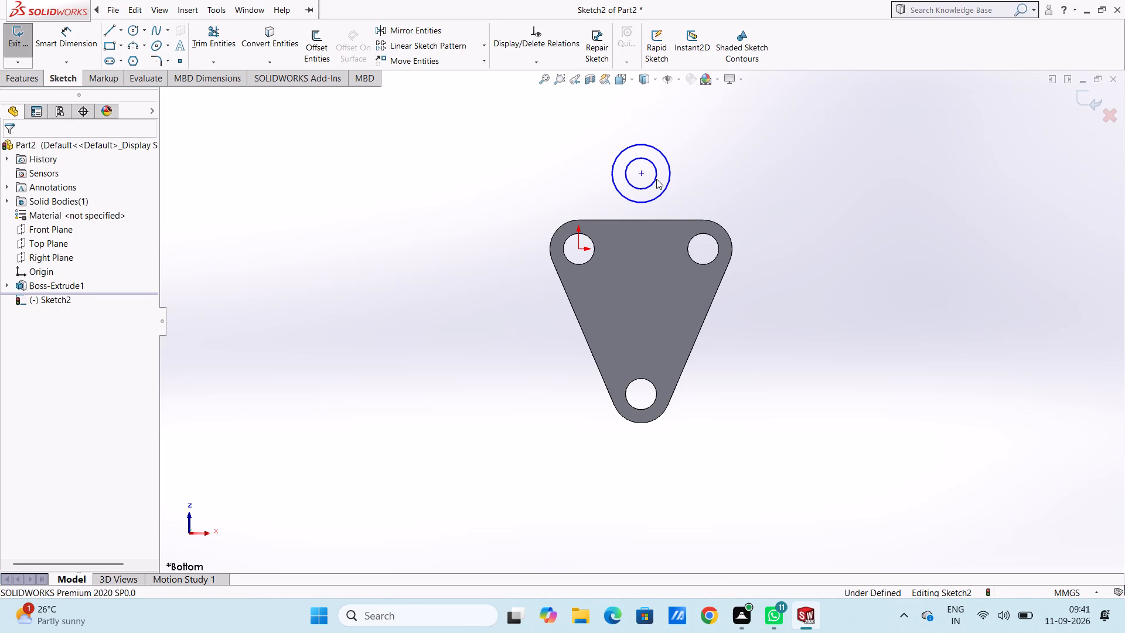
Dimension the inner circle's diameter at 15 mm and the outer circle's diameter at 28 mm.
click(66, 35)
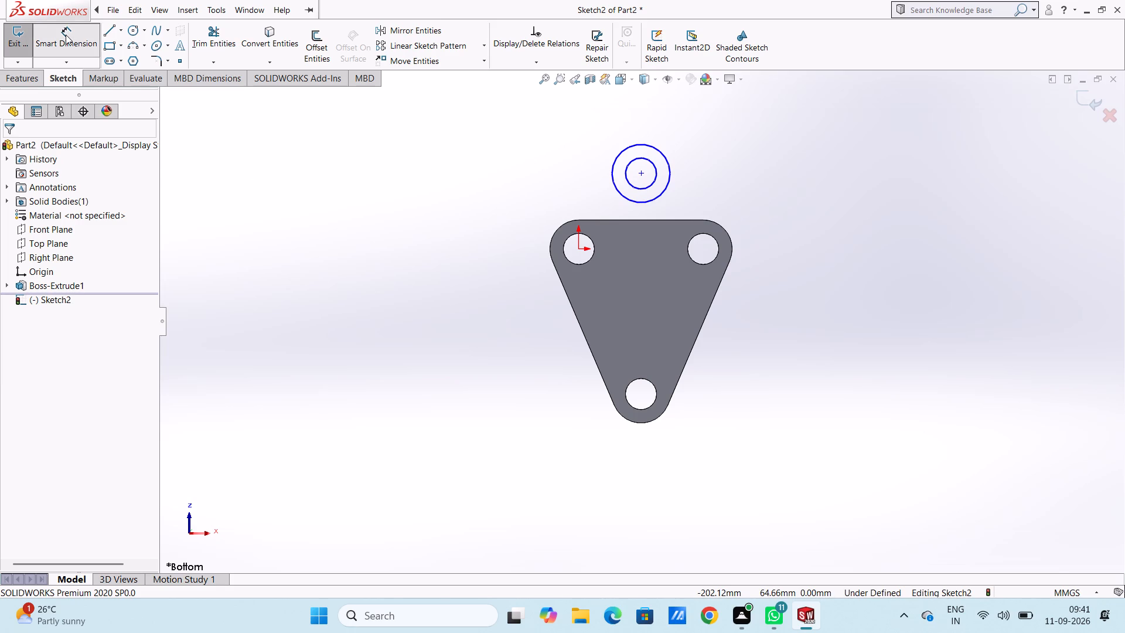
click(627, 166)
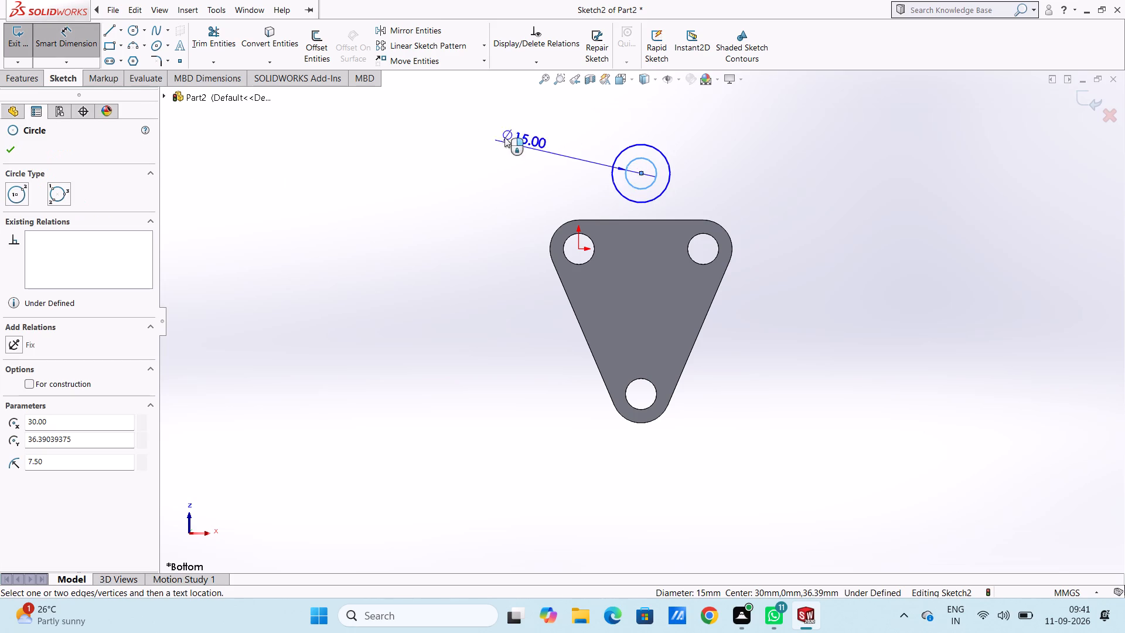
click(478, 129)
key(Return)
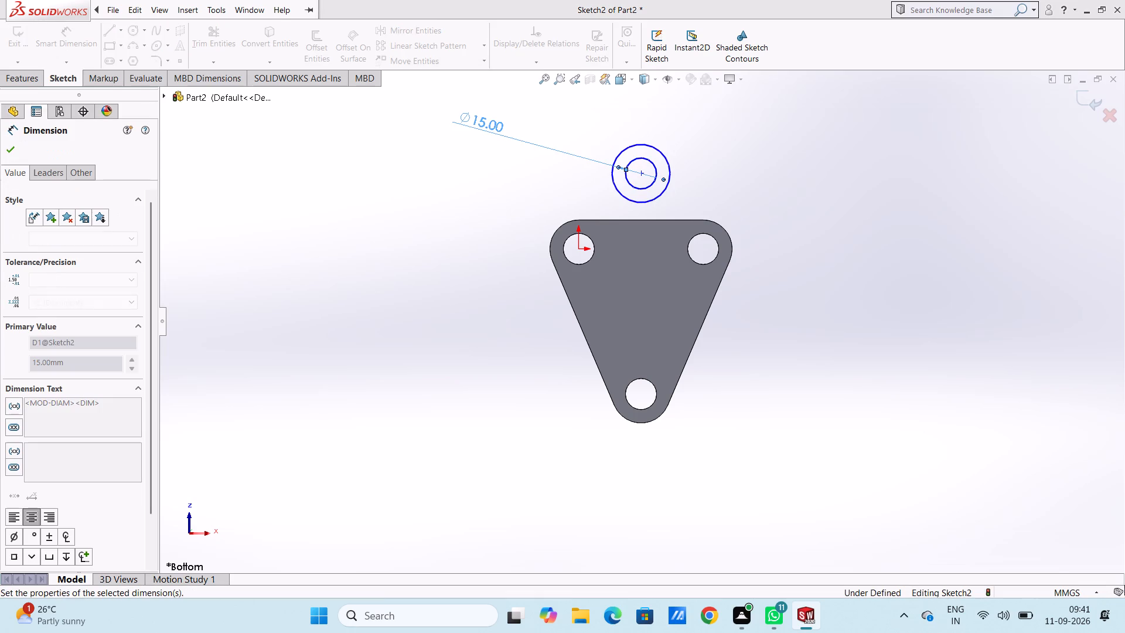
click(498, 150)
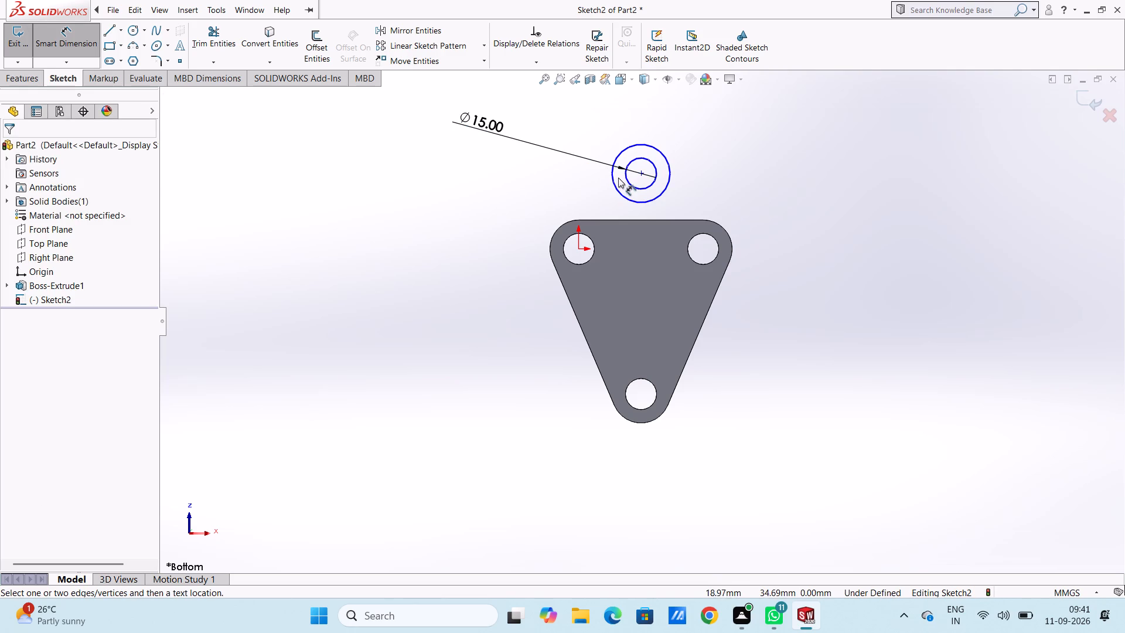
click(614, 181)
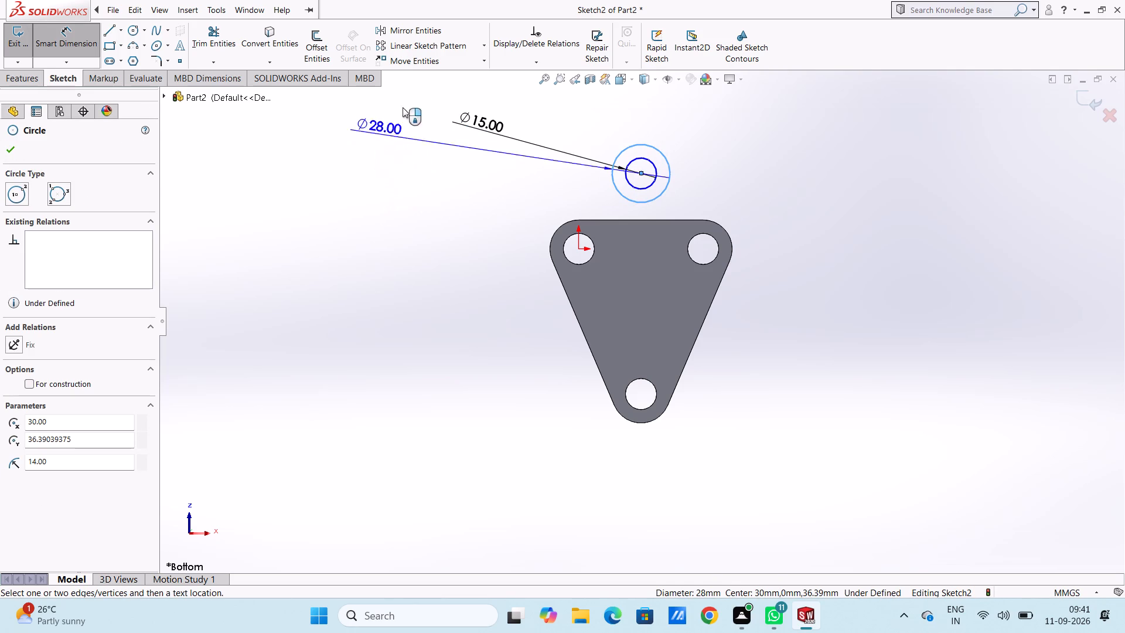
click(396, 124)
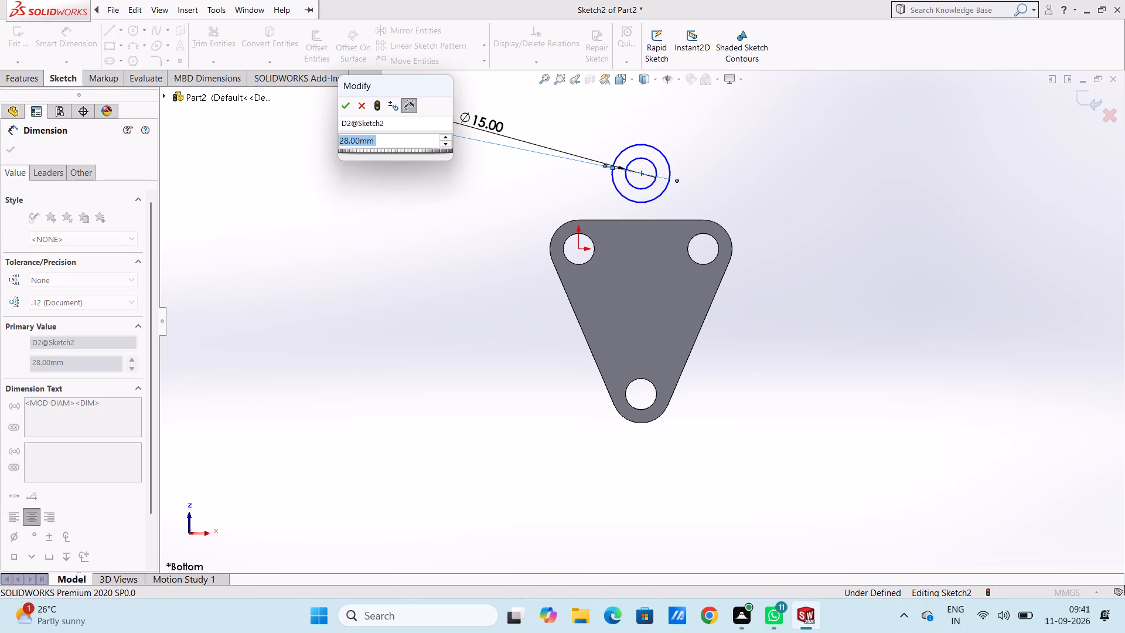
key(Return)
click(434, 172)
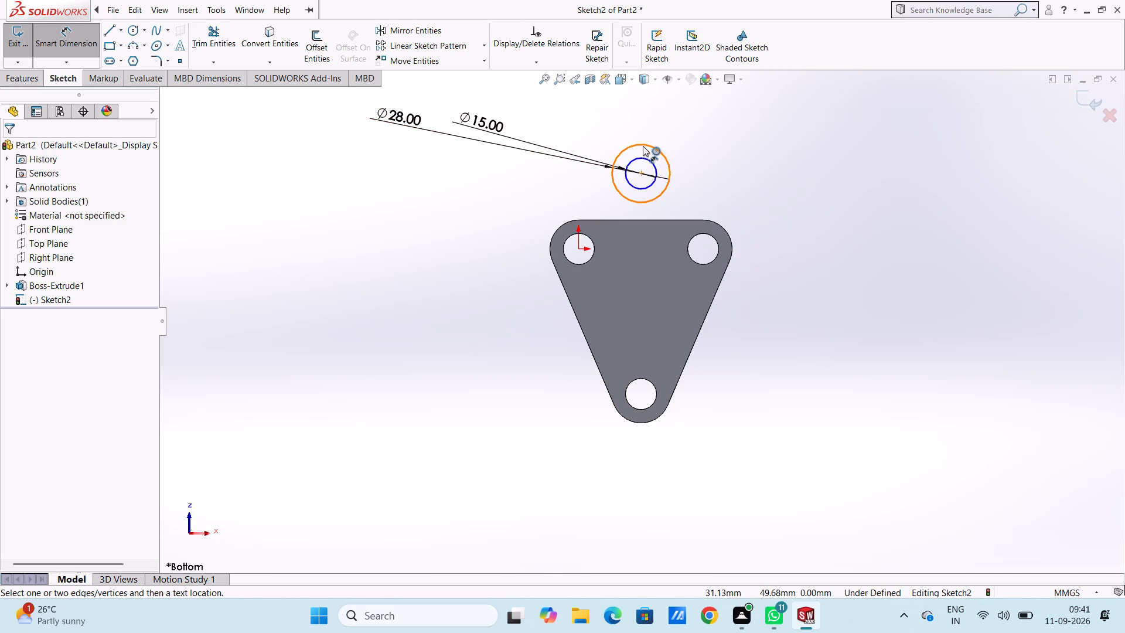
Dimension the distance from the plate edge's midpoint to the outer circle's centre and set it to 10 mm.
click(642, 219)
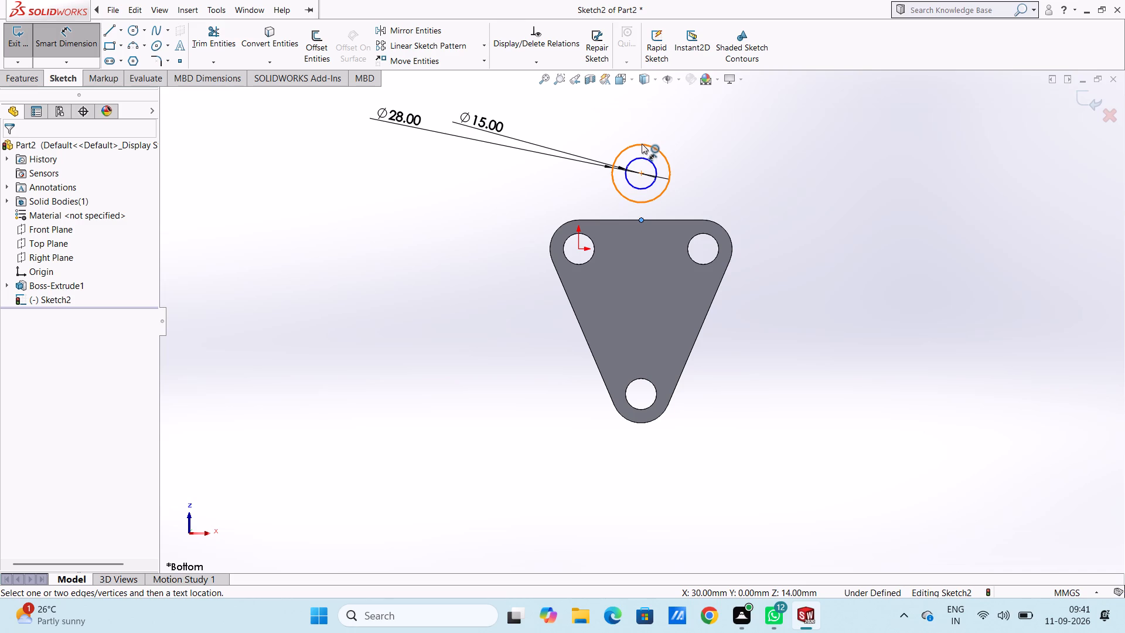
click(641, 144)
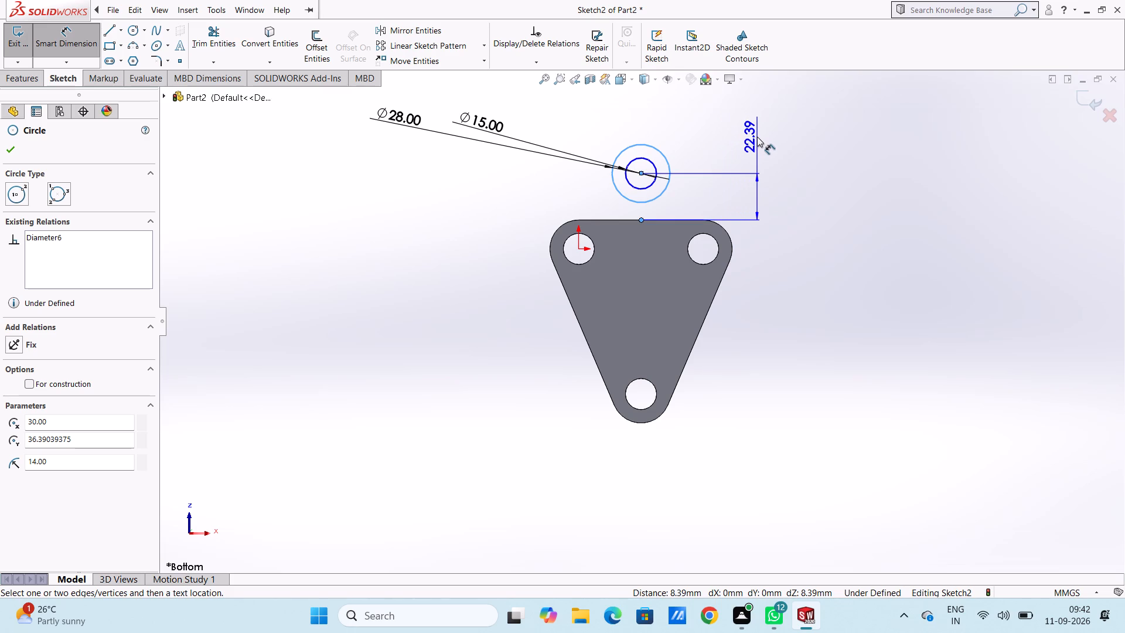
click(757, 137)
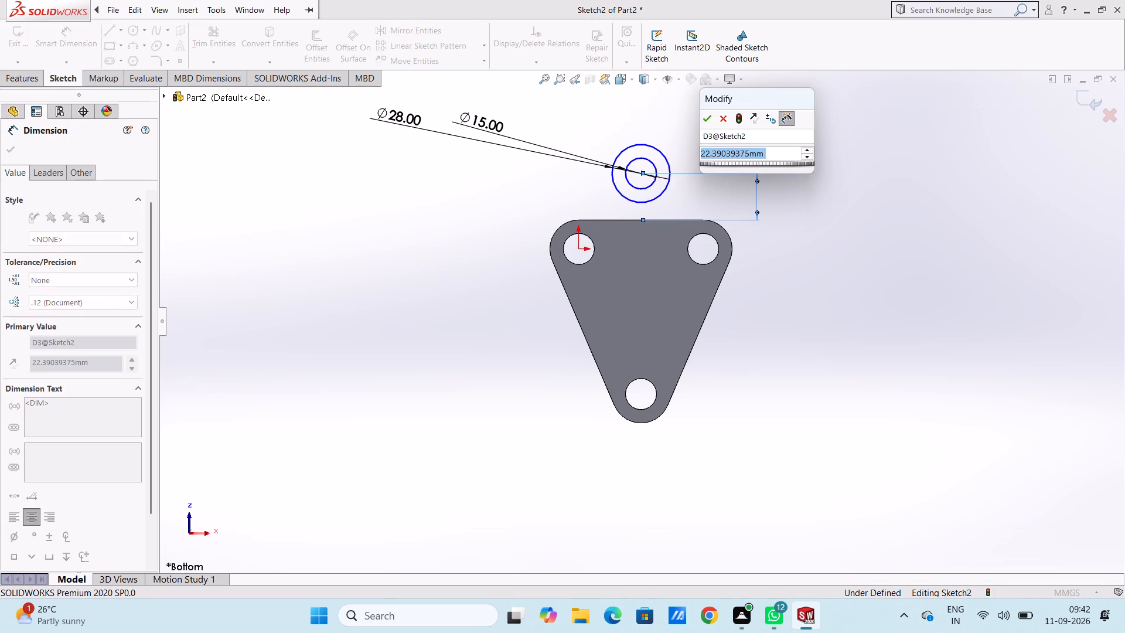
text(10)
key(Return)
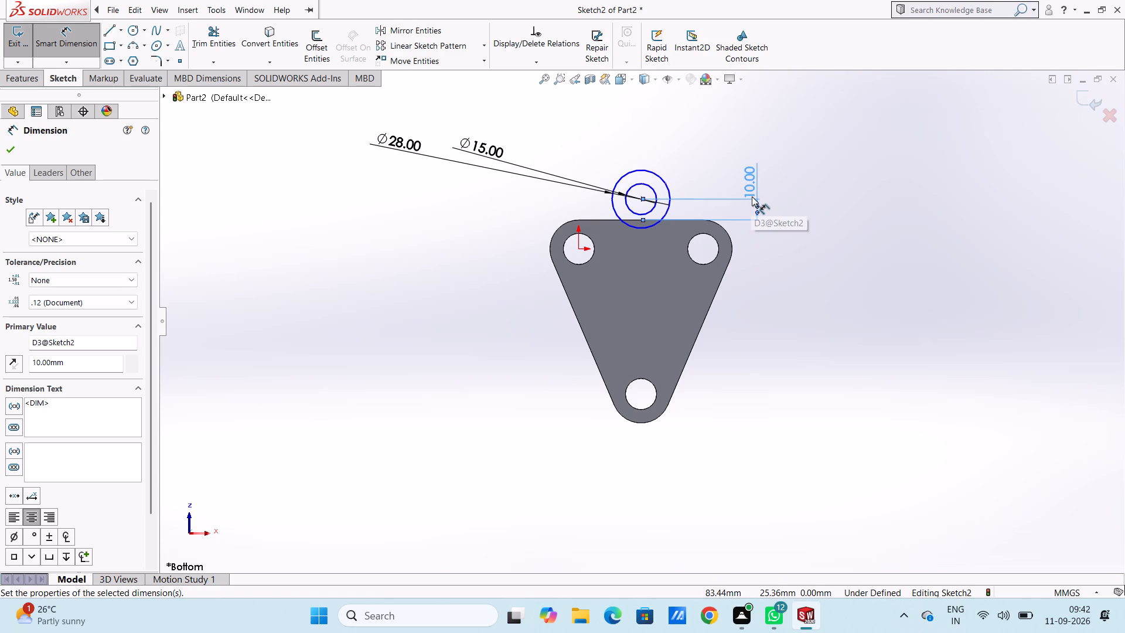
key(Escape)
key(Escape)
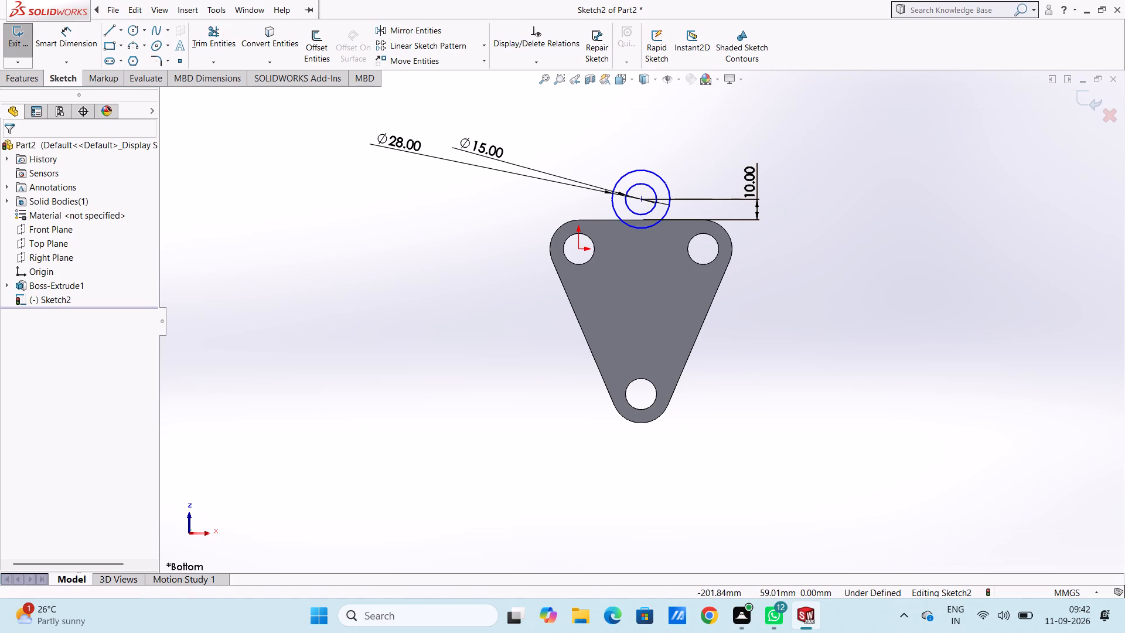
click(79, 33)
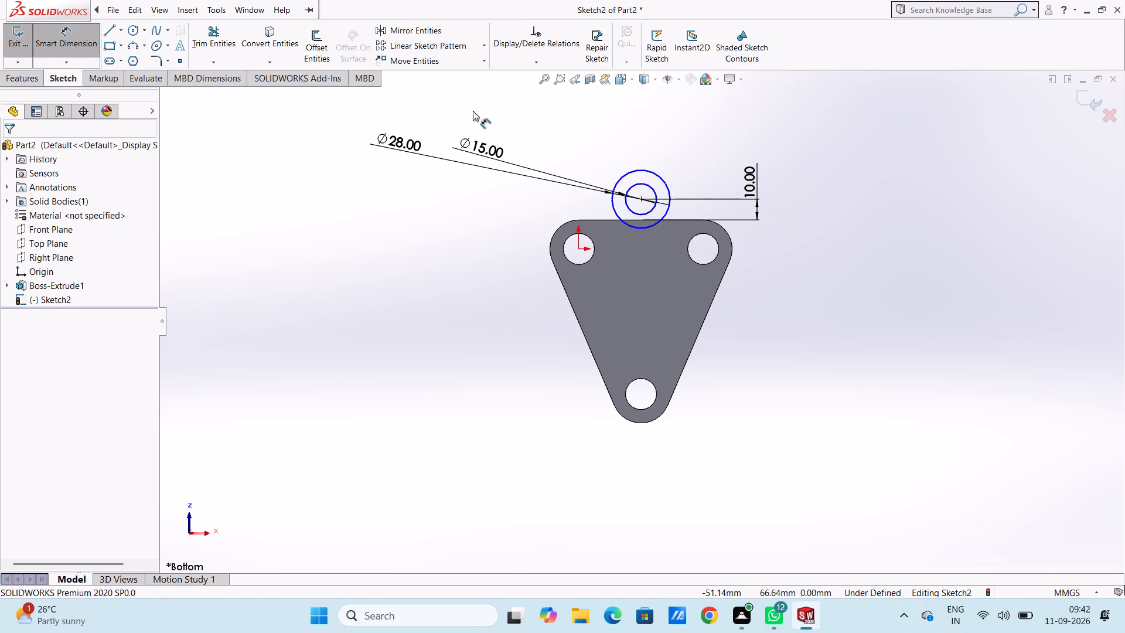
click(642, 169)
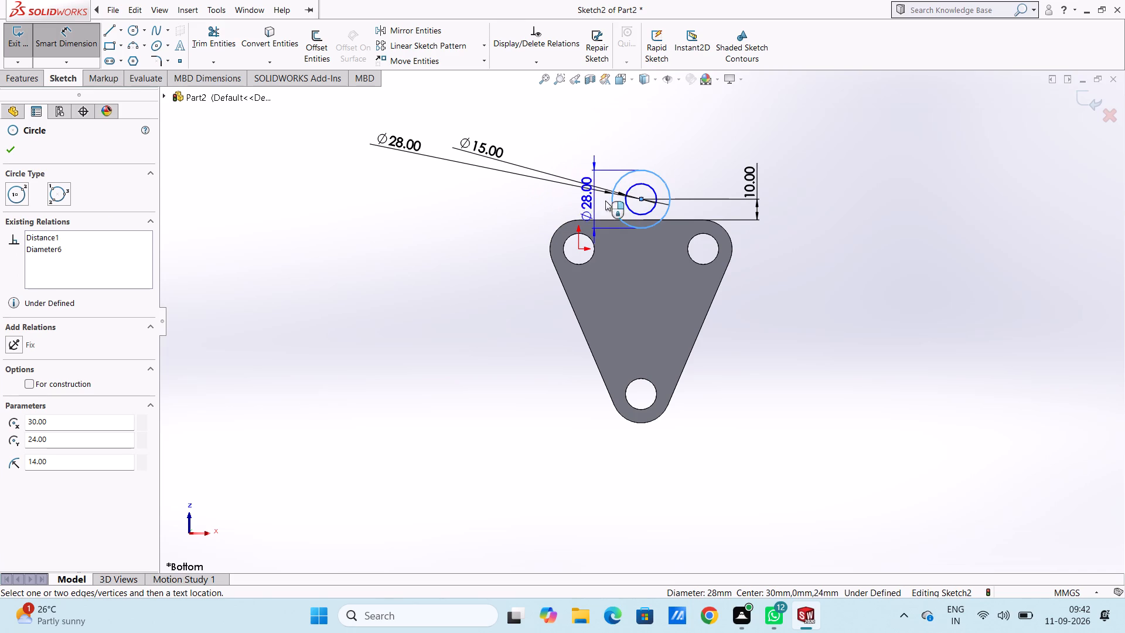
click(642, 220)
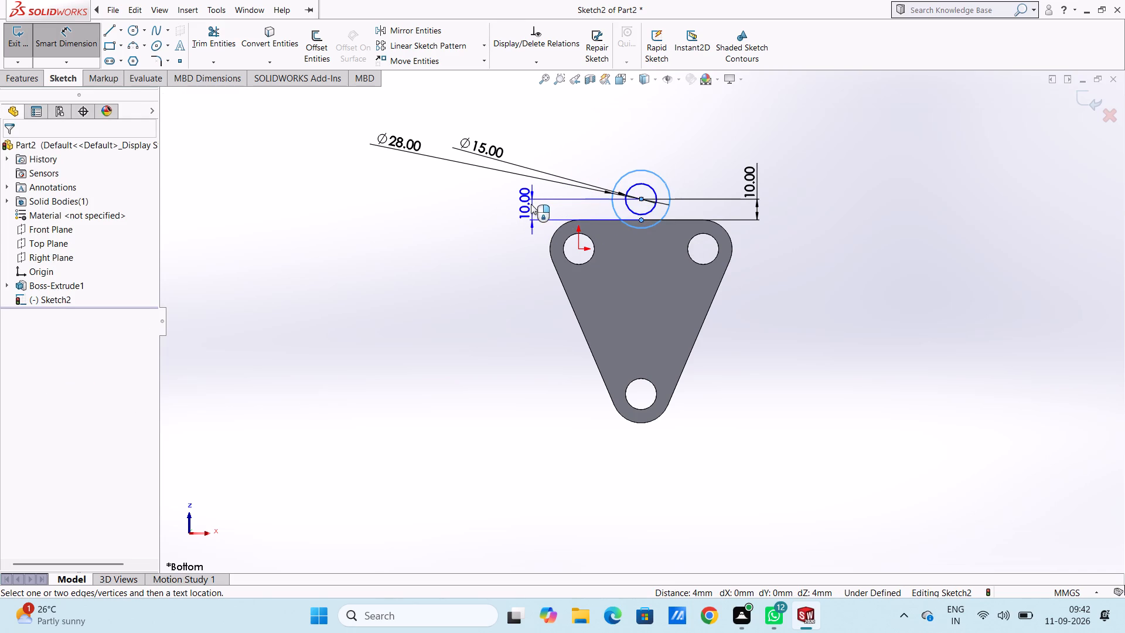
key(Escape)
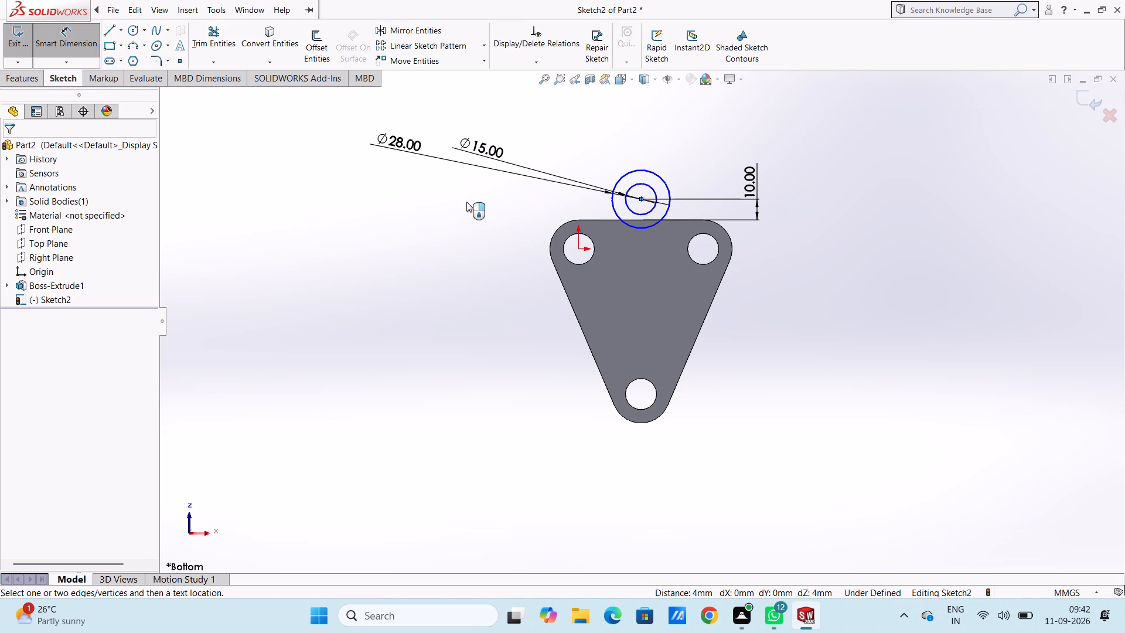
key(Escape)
Delete the 10 mm distance dimension between the plate's straight edge and the concentric circles' centre.
click(751, 179)
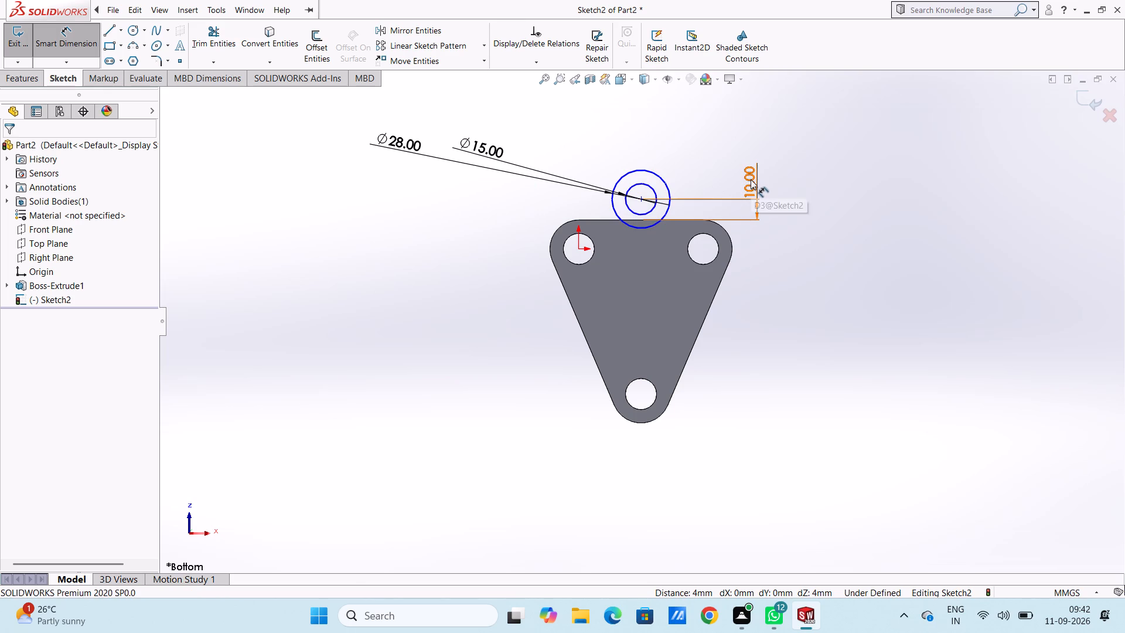
key(Delete)
key(Escape)
key(Escape)
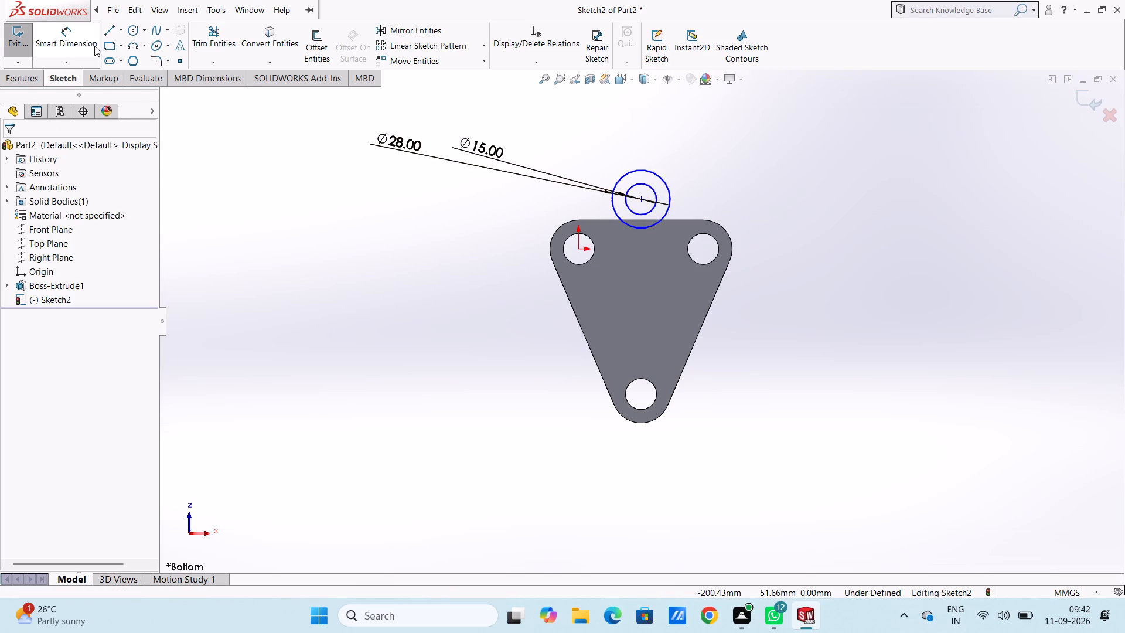
Sketch a vertical line about 24 mm long from the 28 mm circle's outermost point to the midpoint of the plate's straight edge.
click(108, 35)
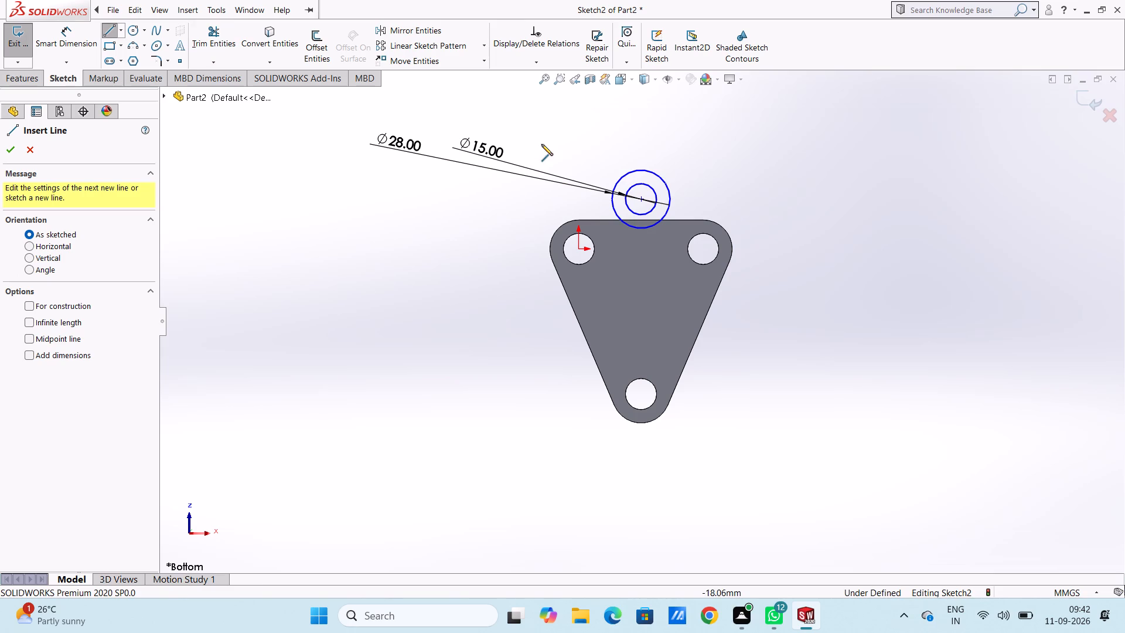
click(642, 171)
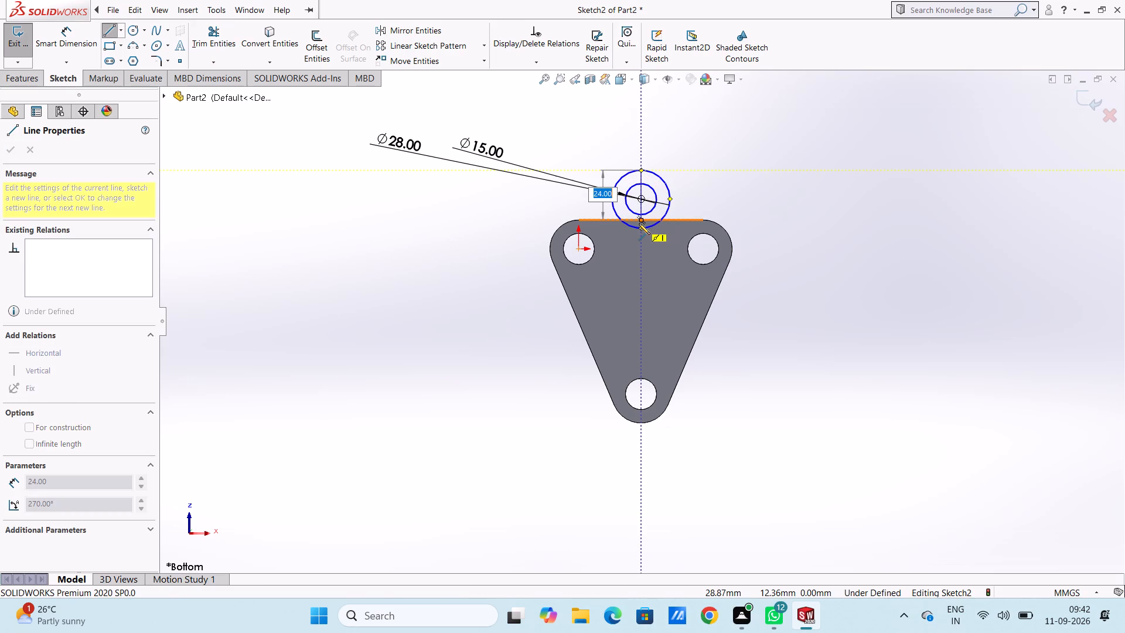
click(639, 223)
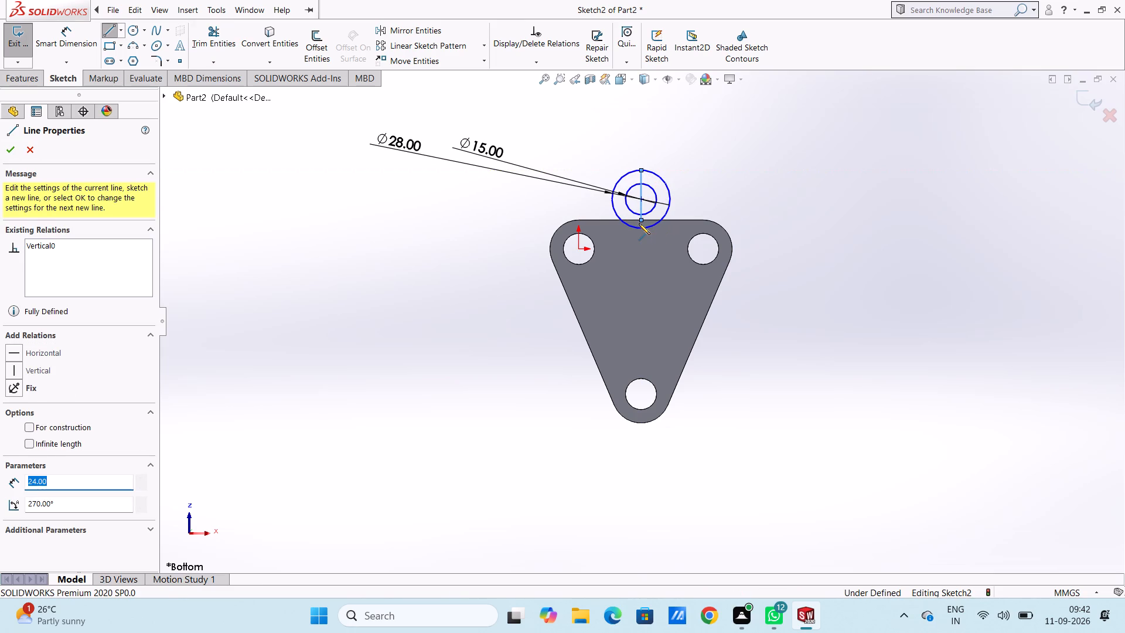
key(Escape)
key(Escape)
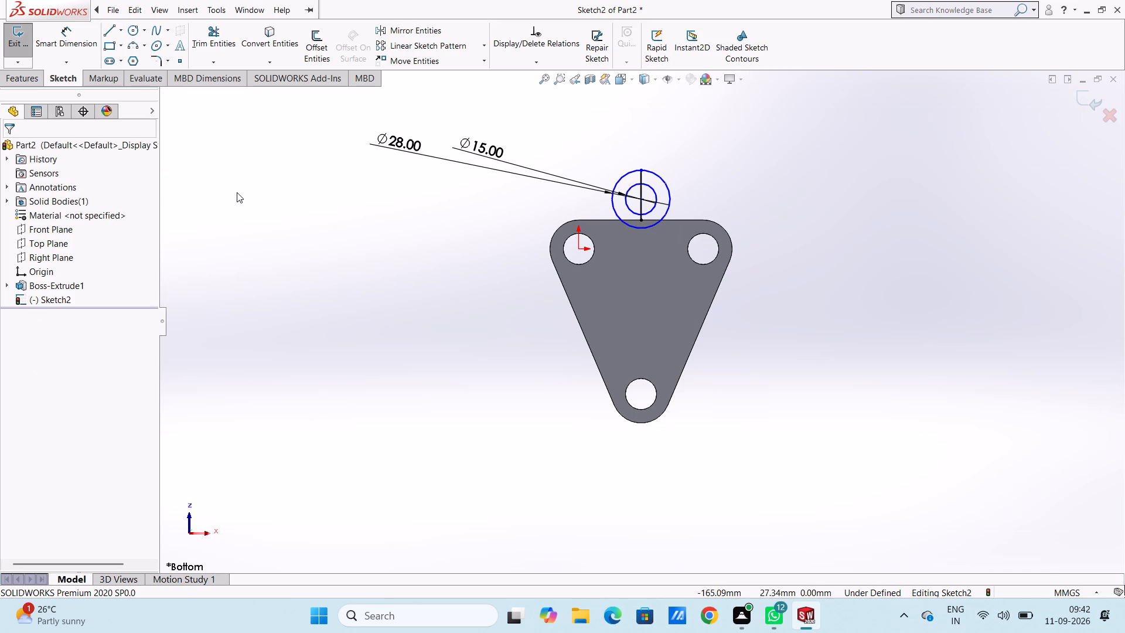
Dimension the distance between the vertical line's two endpoints and set it to 14 mm.
click(53, 32)
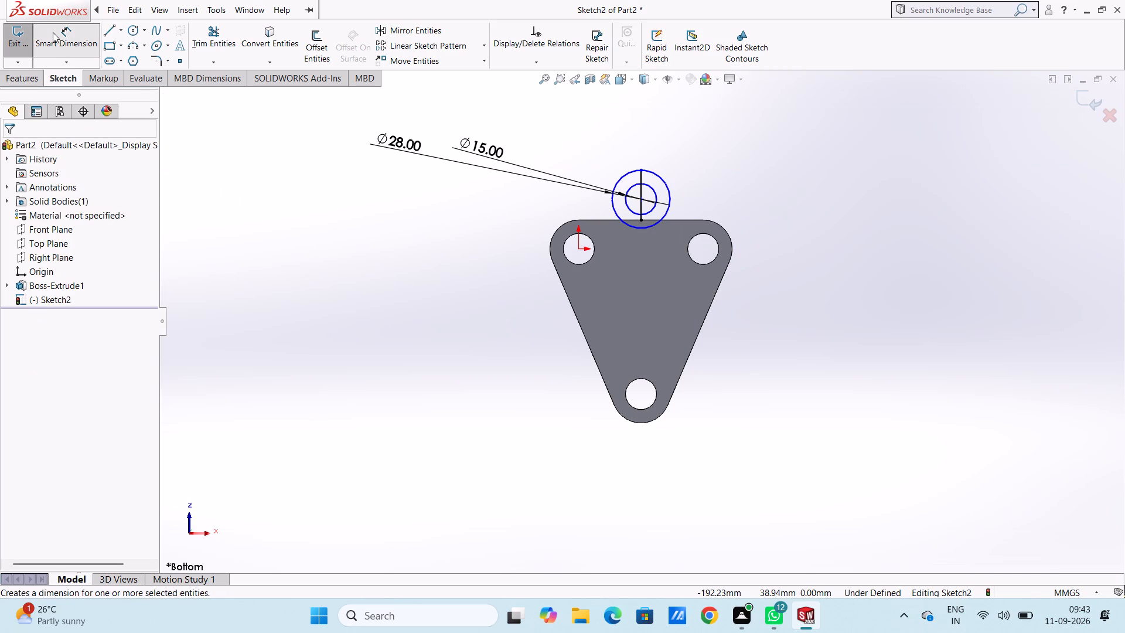
click(640, 169)
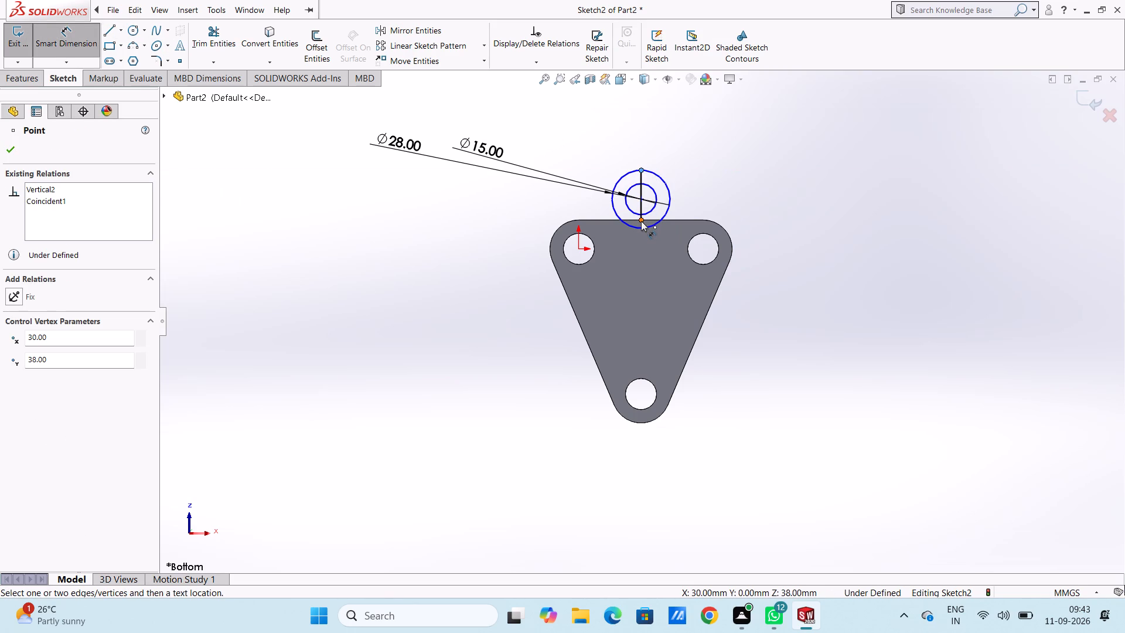
click(641, 221)
click(456, 230)
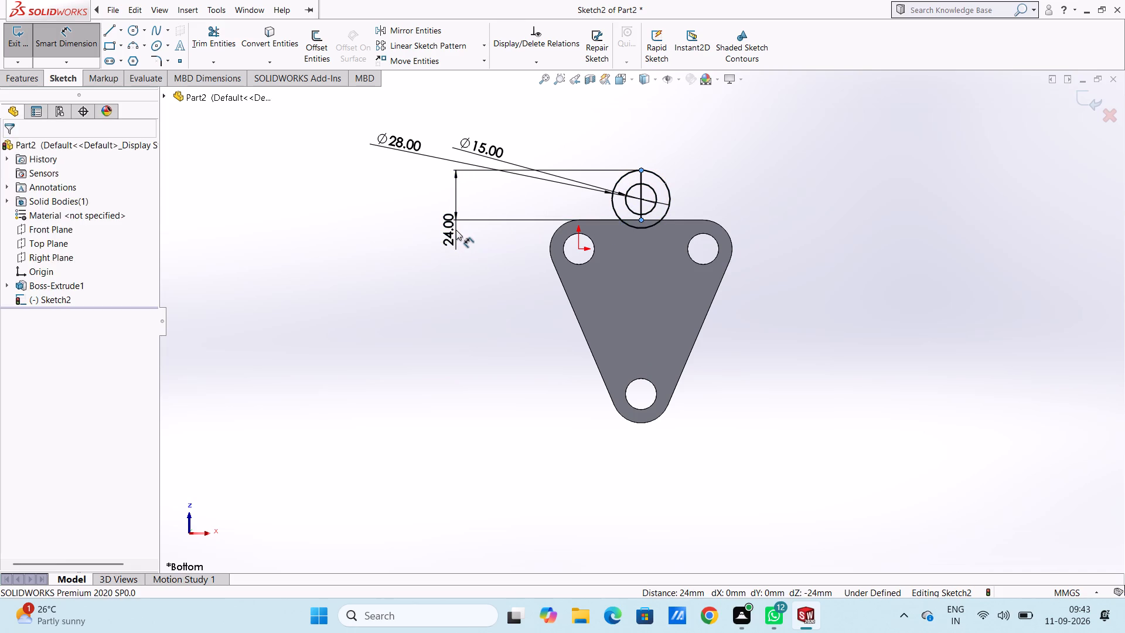
text(14)
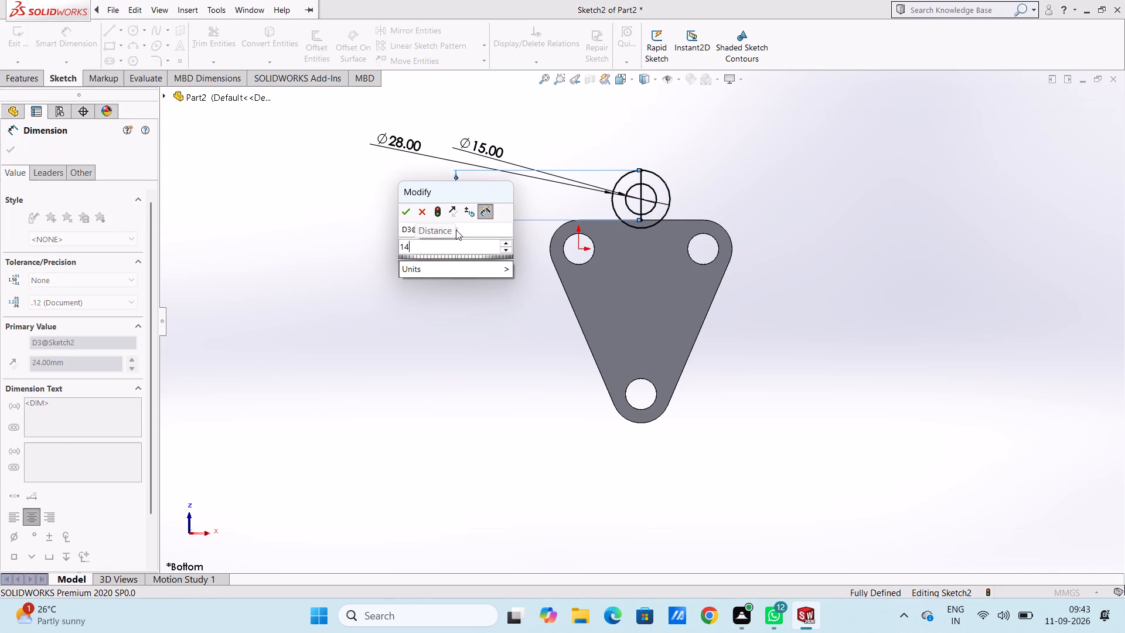
key(Return)
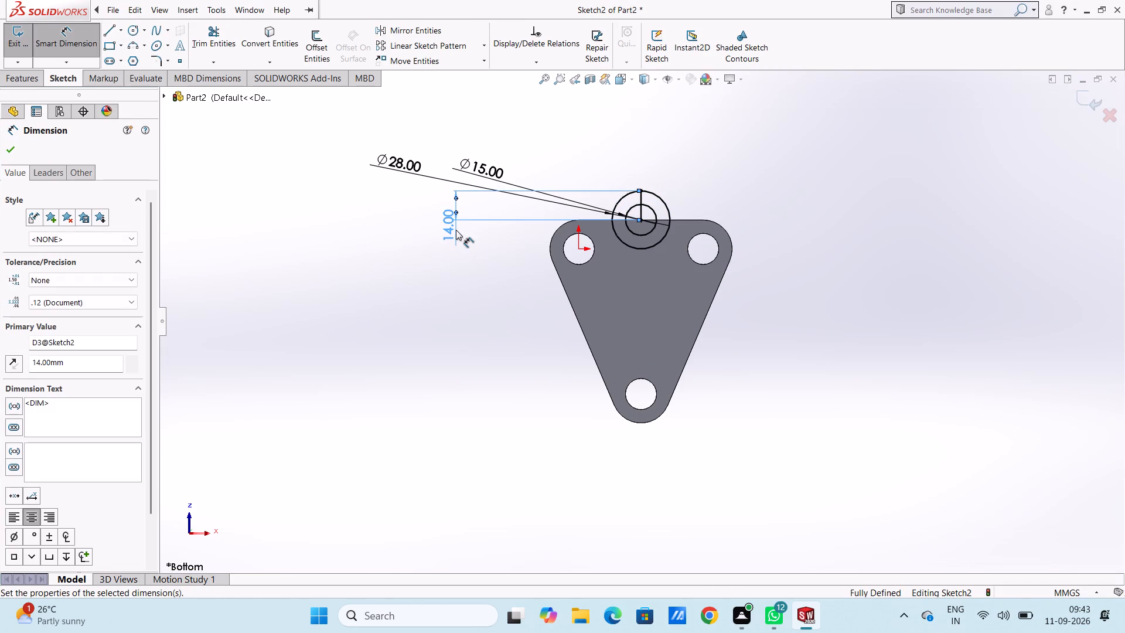
click(504, 260)
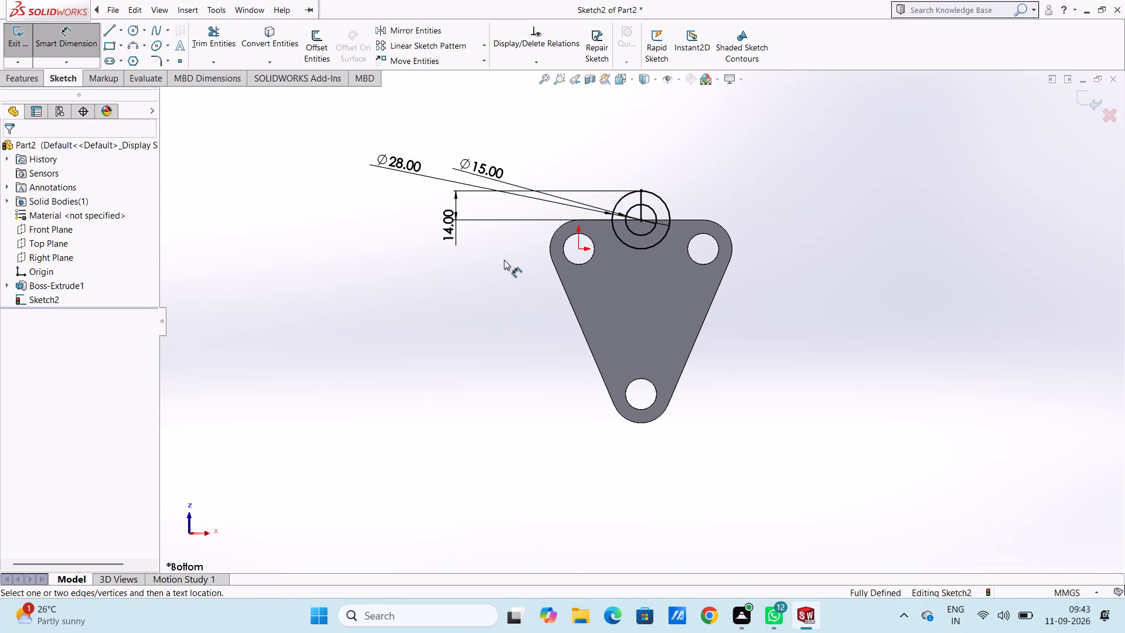
key(Escape)
key(Escape)
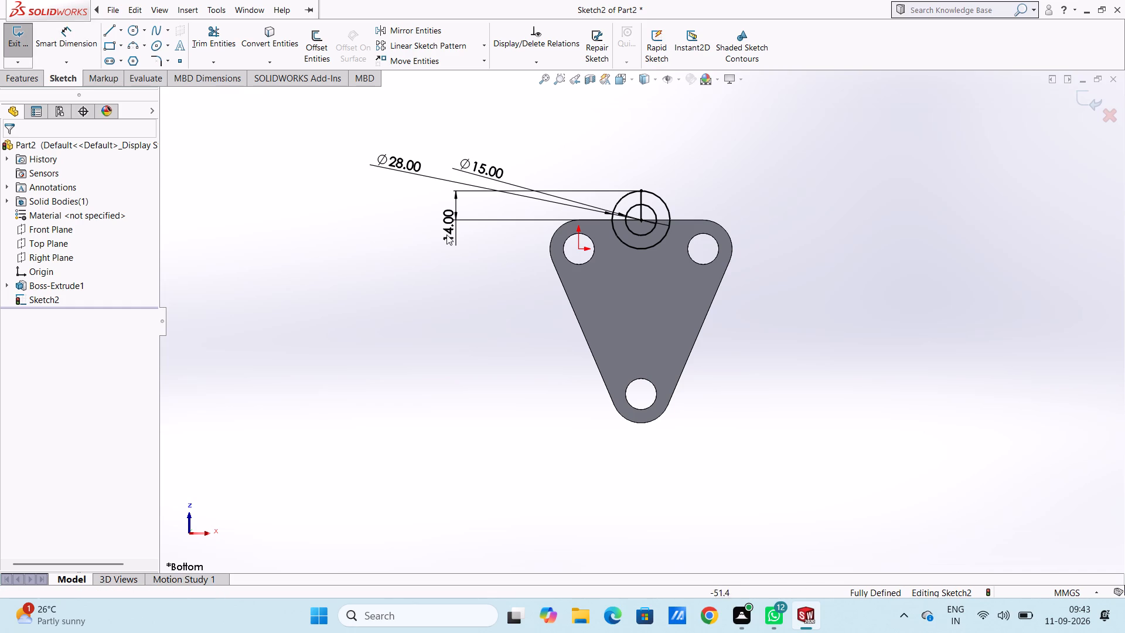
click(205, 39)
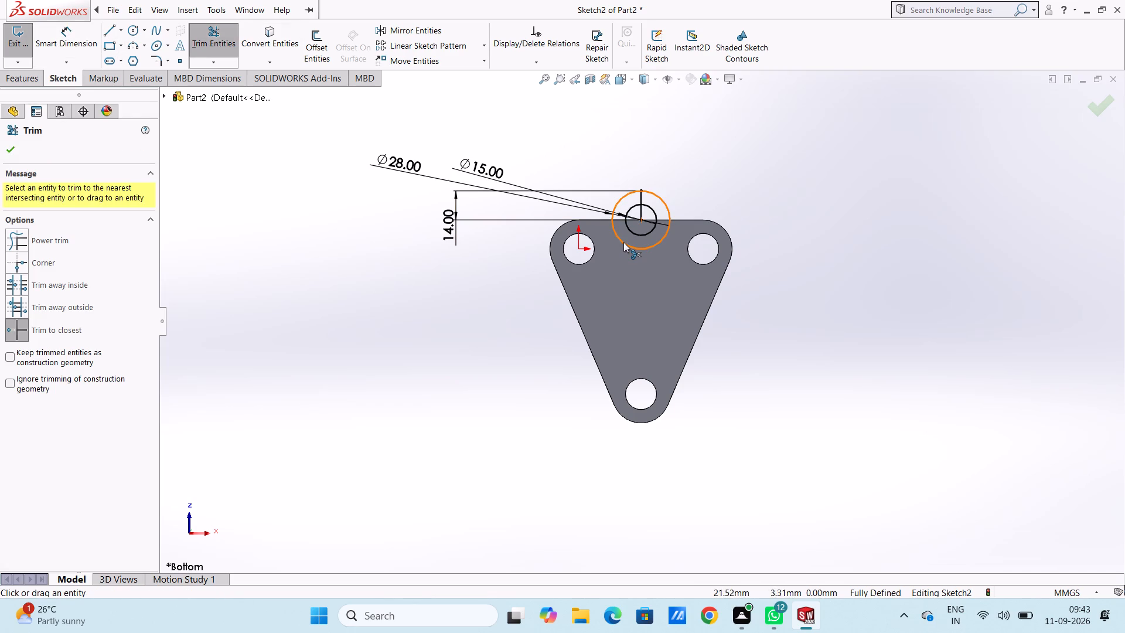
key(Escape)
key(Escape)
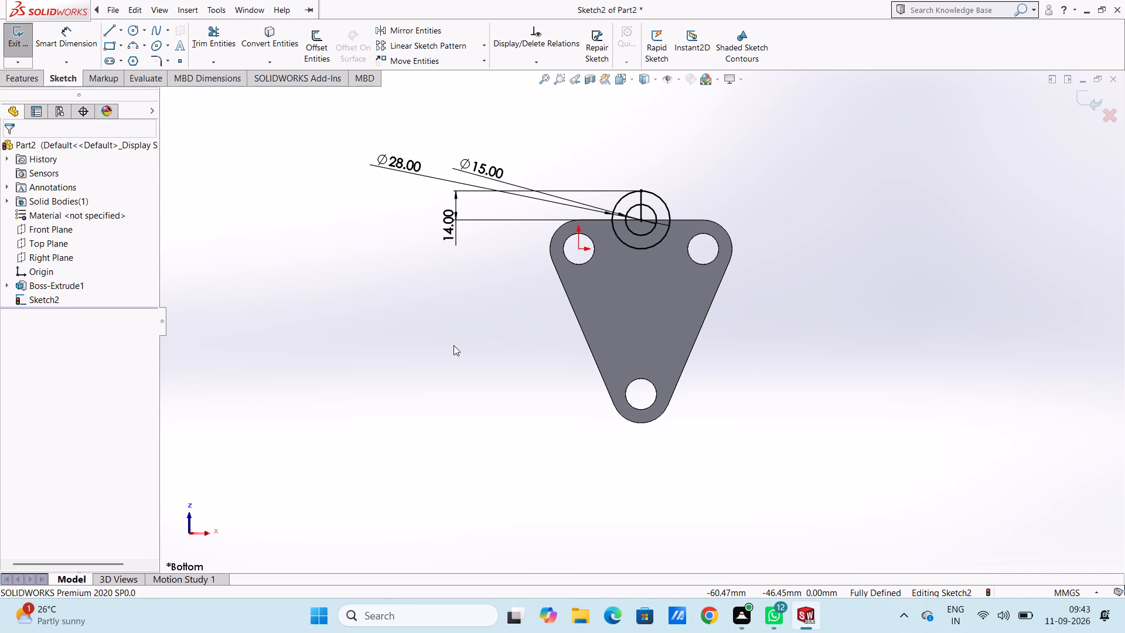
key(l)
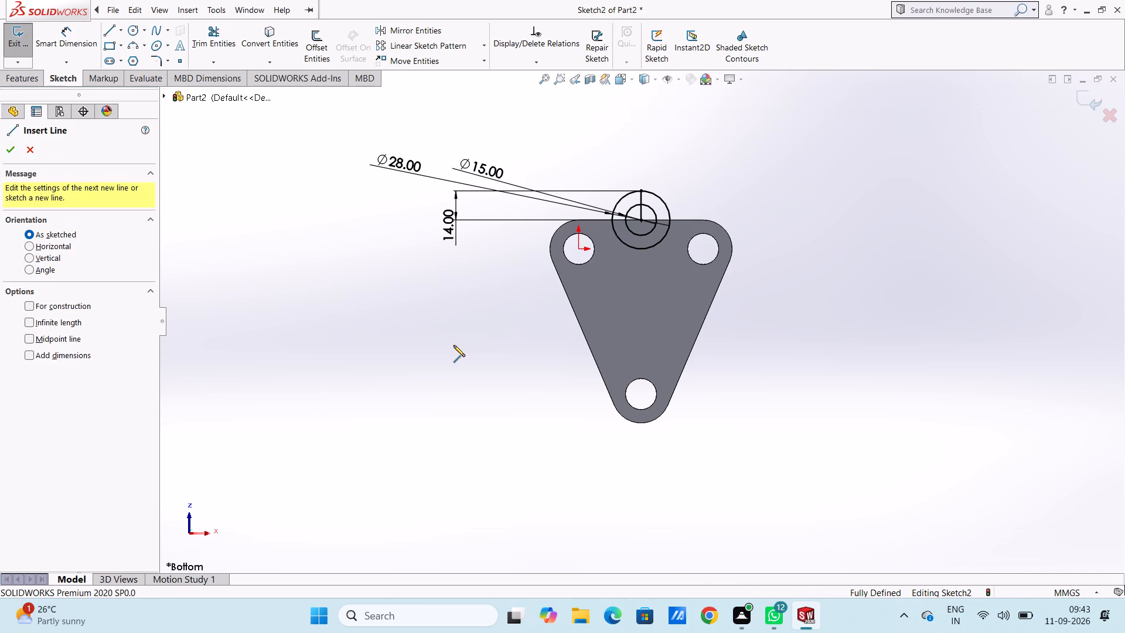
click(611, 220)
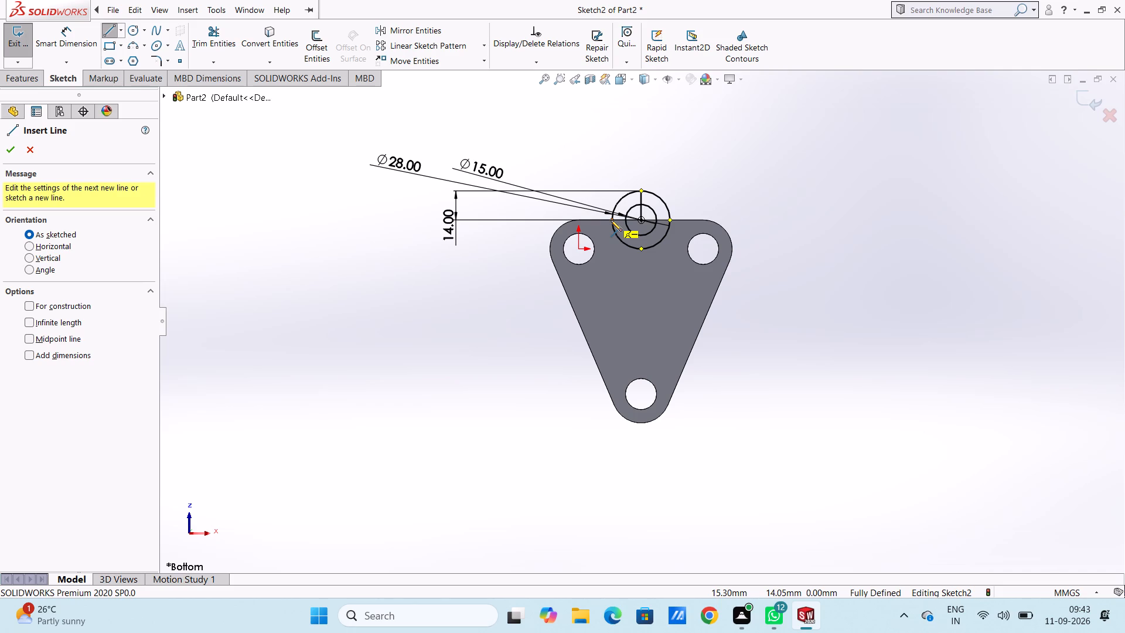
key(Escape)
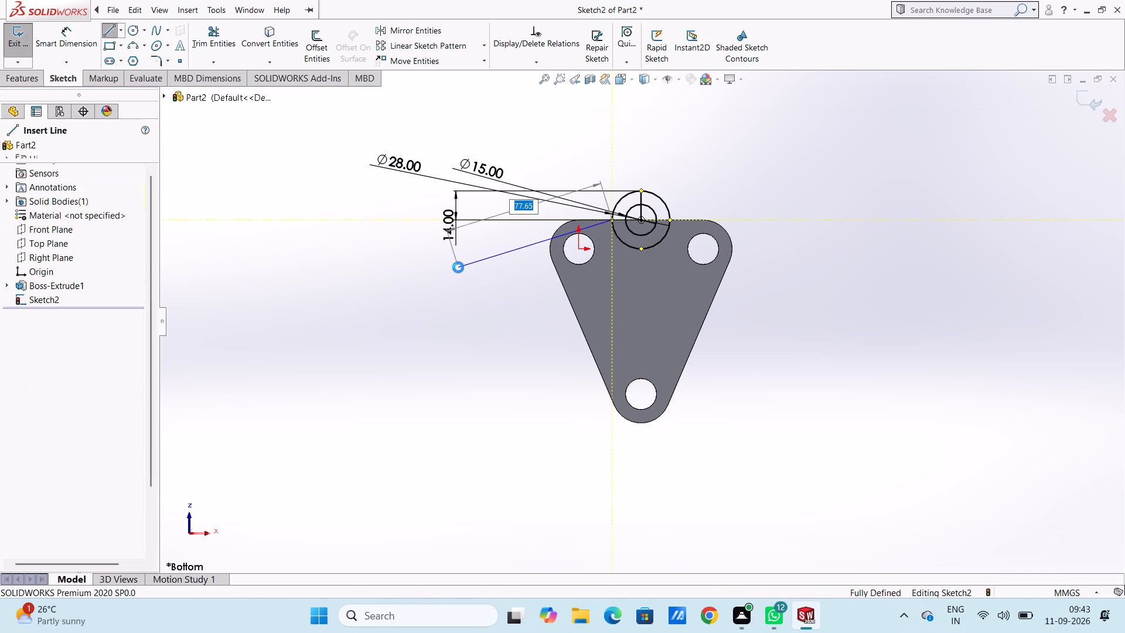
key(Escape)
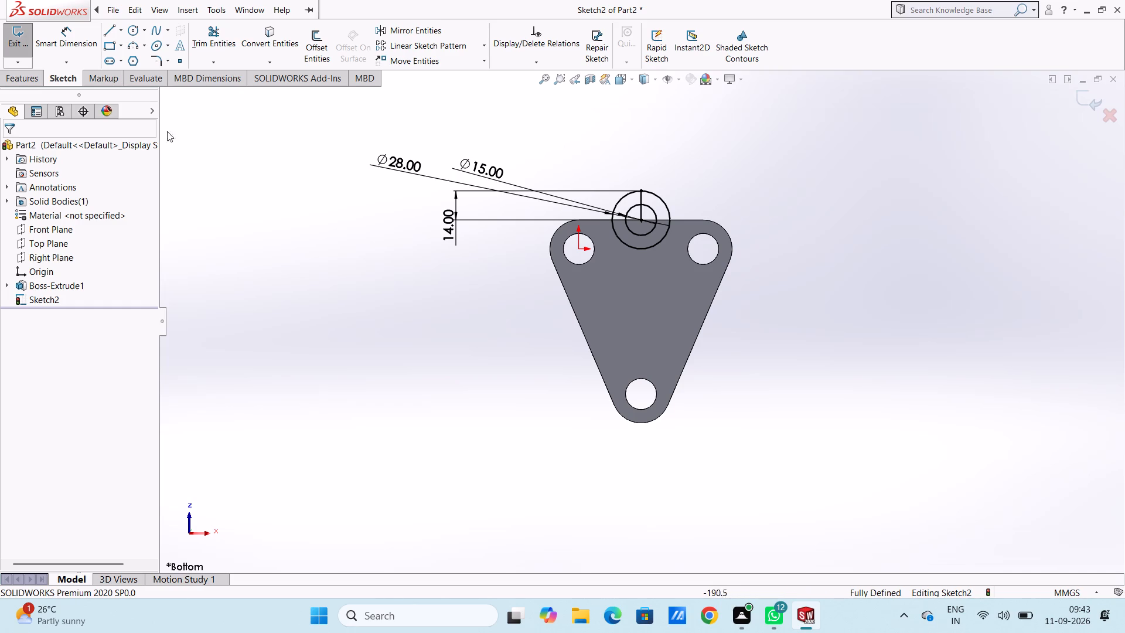
Sketch a circle of 30 mm radius centred on the hole at the plate's narrow end.
click(134, 28)
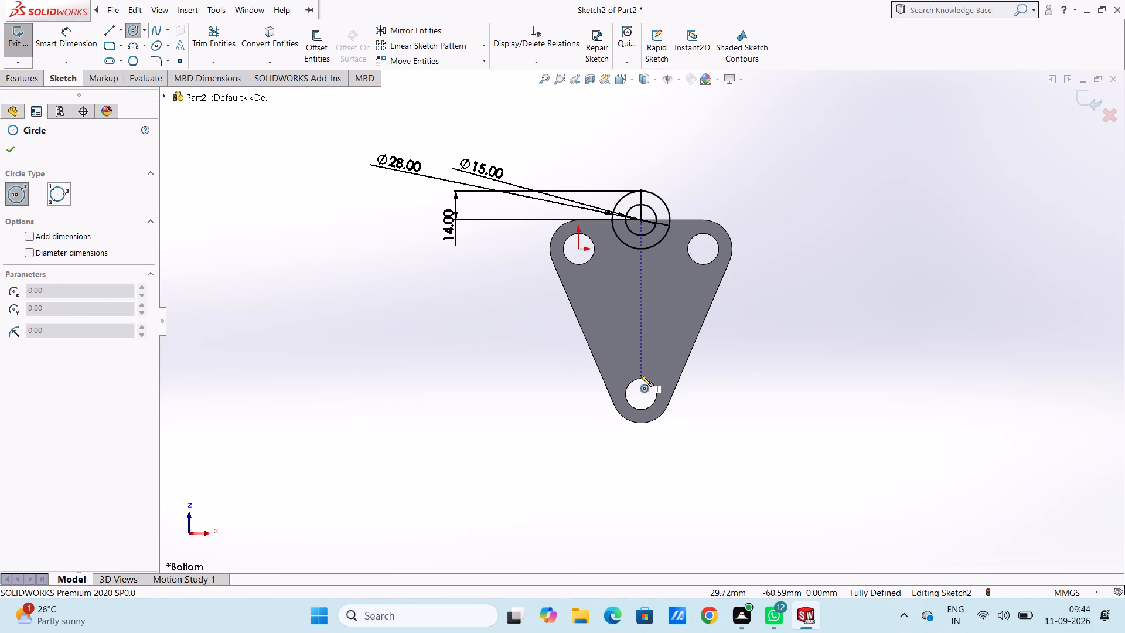
click(641, 393)
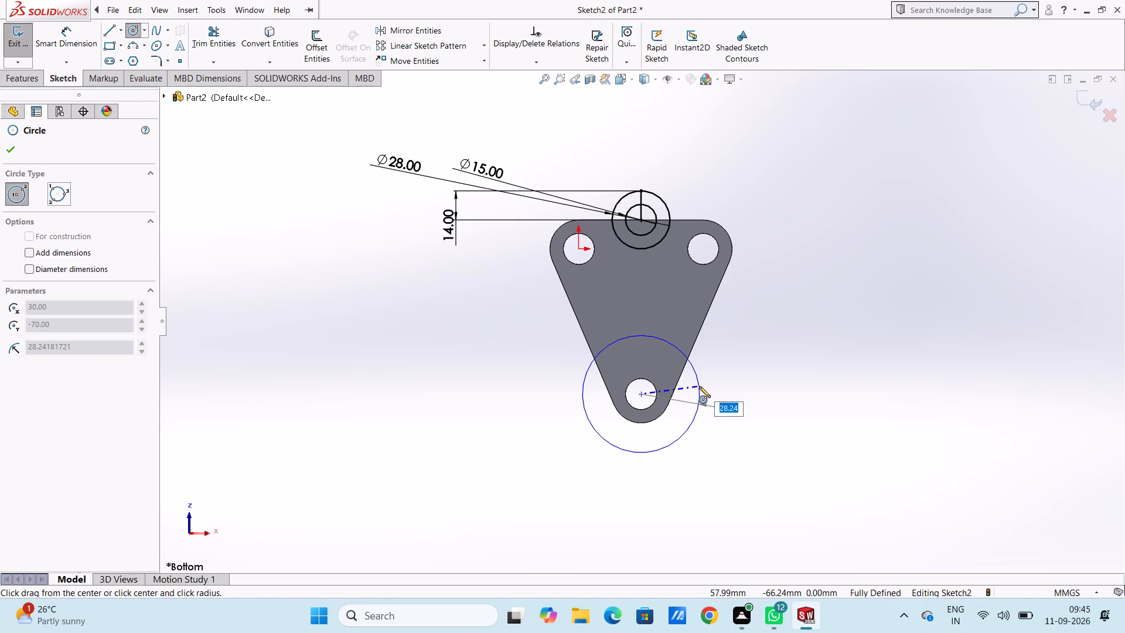
key(3)
key(0)
key(Return)
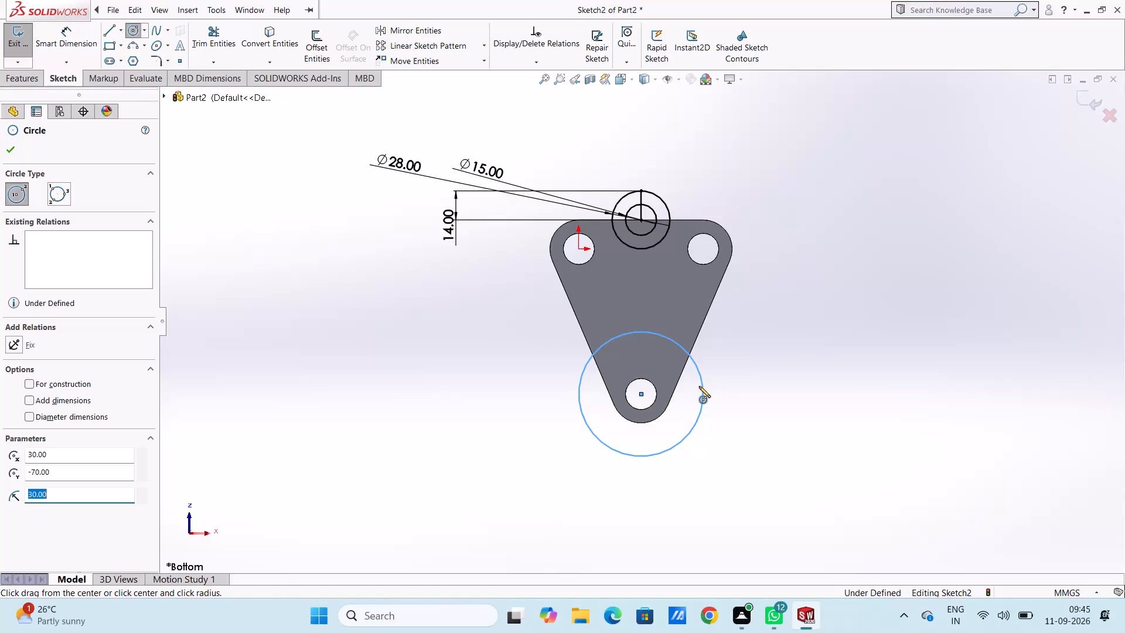
key(Escape)
key(Escape)
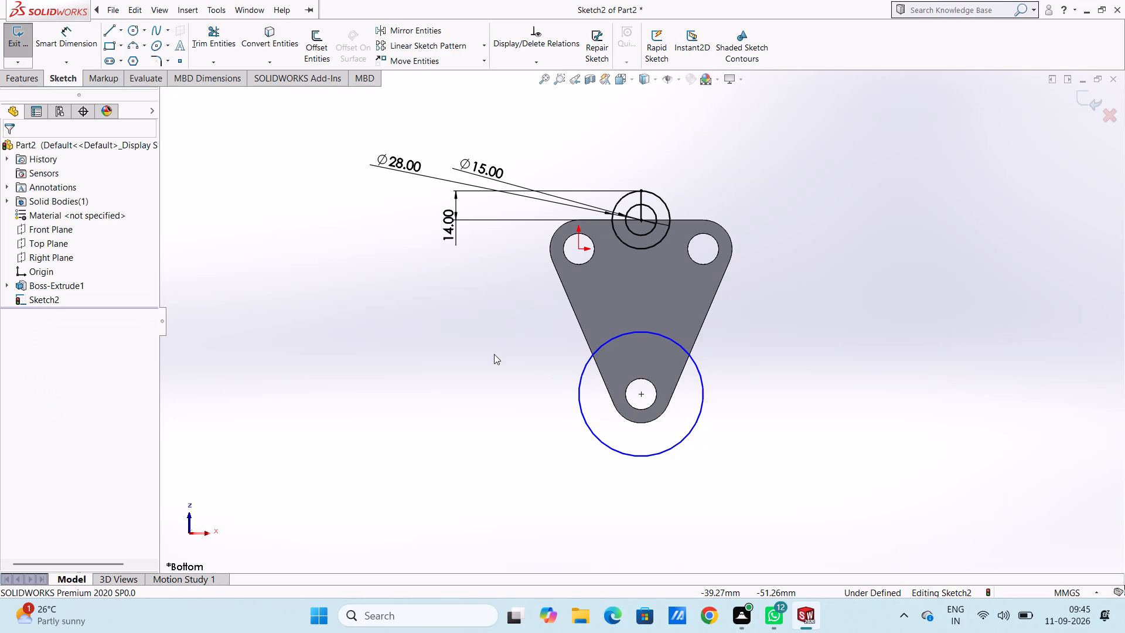
Dimension the diameter of the circle around the narrow-end hole and set it to 40 mm.
click(63, 39)
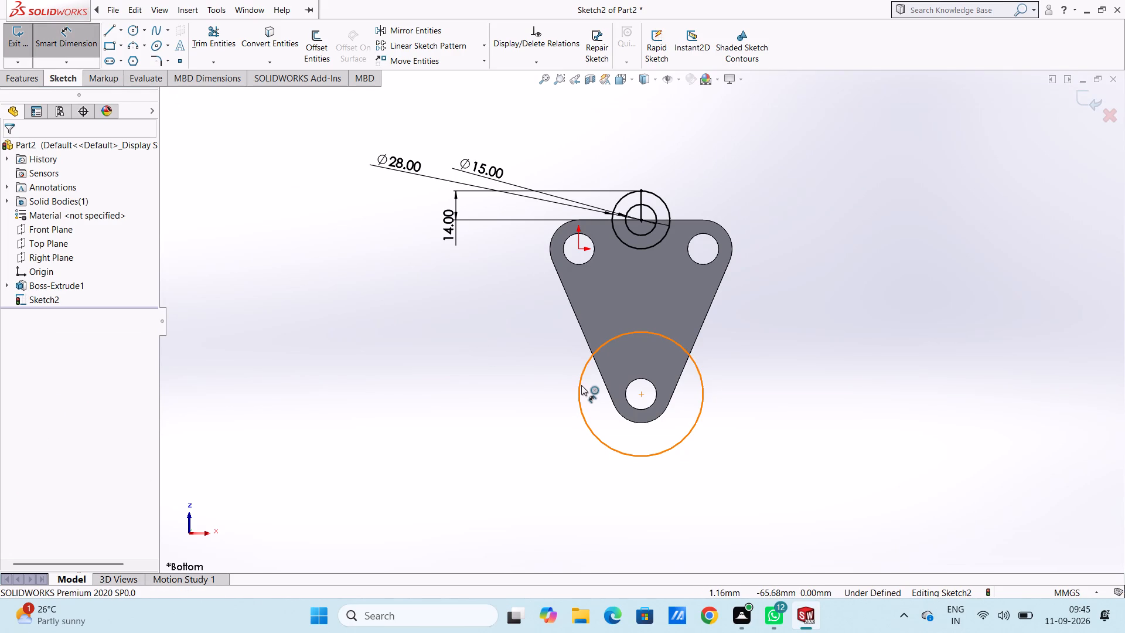
click(581, 385)
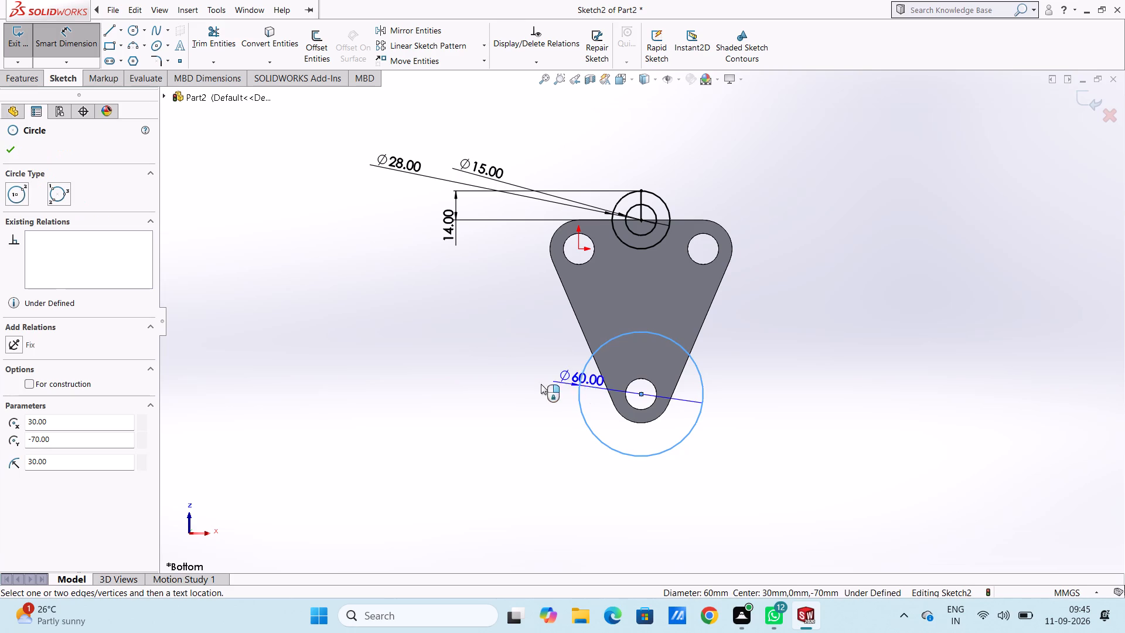
click(393, 301)
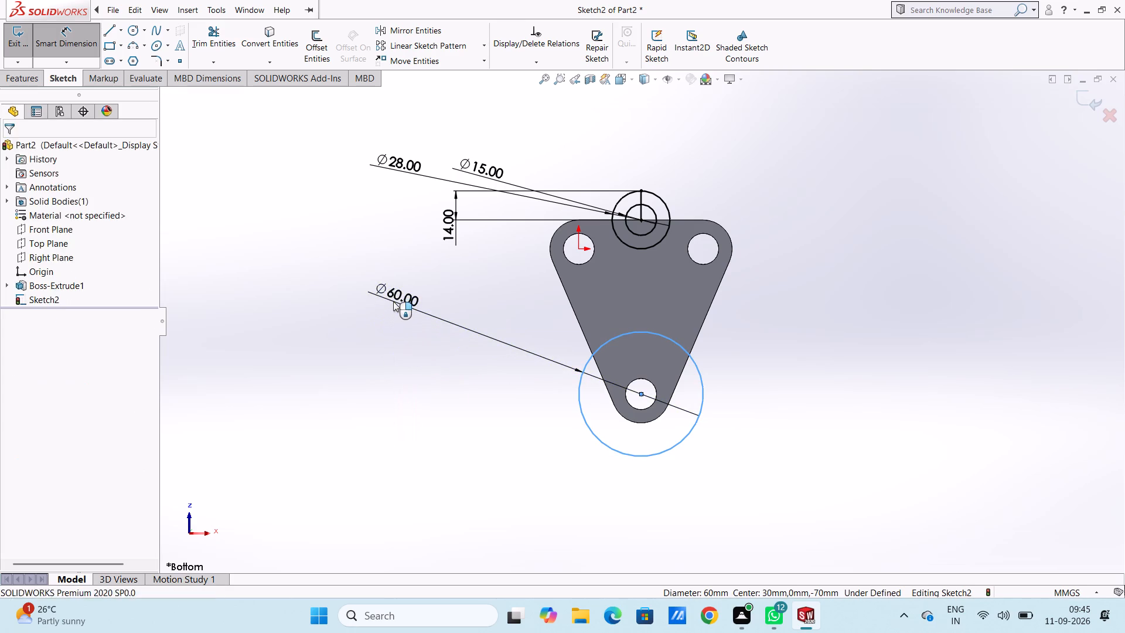
key(Return)
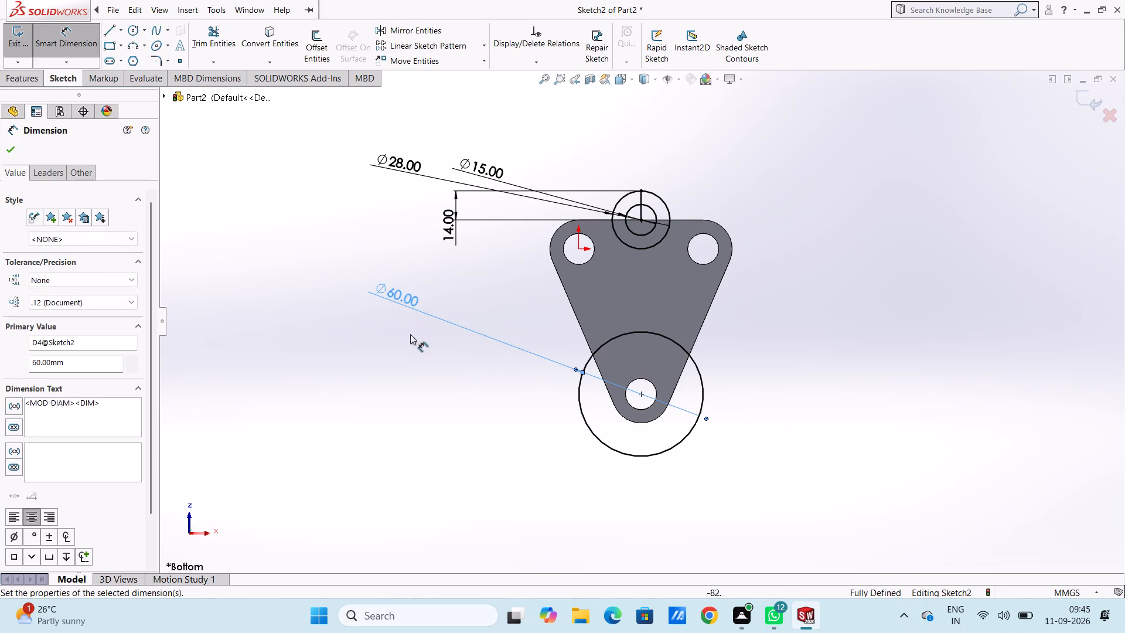
click(417, 348)
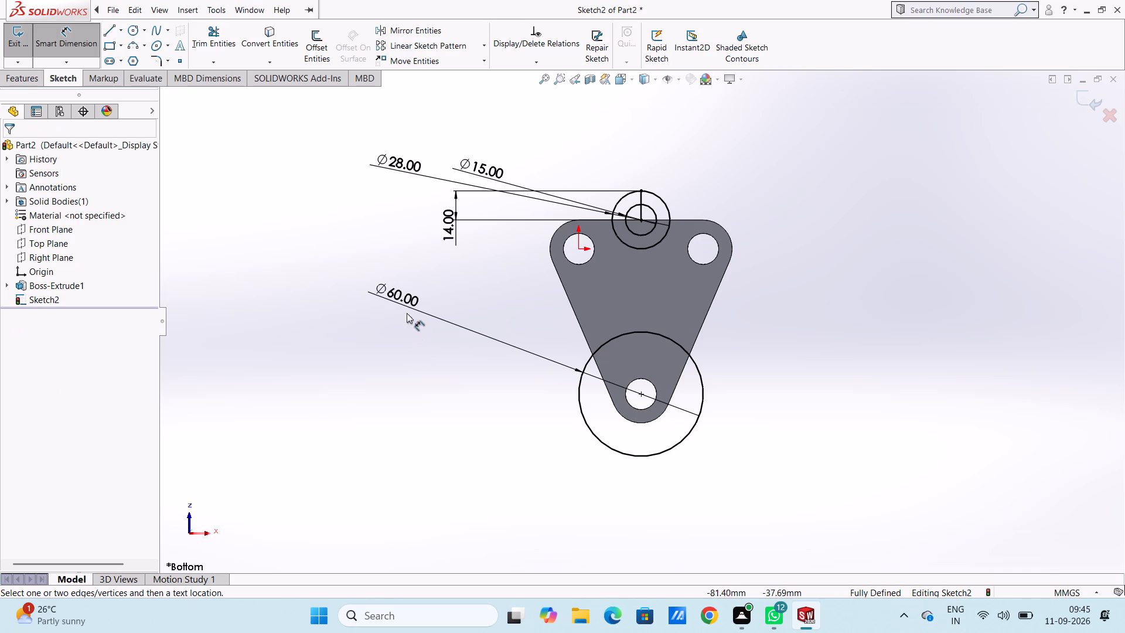
double_click(403, 298)
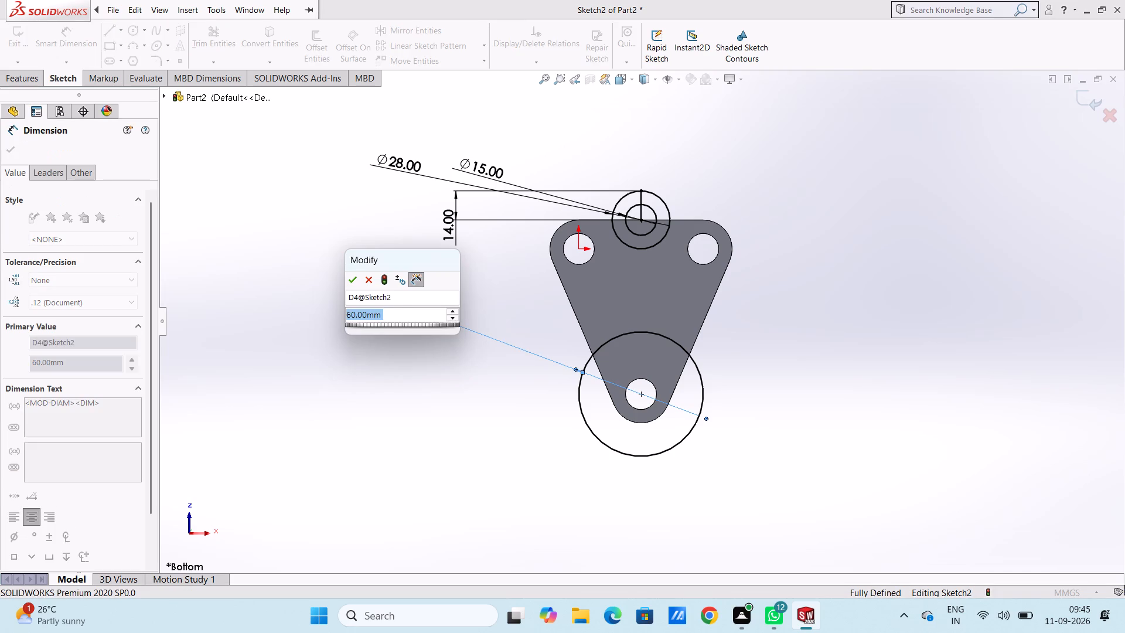
text(40)
key(Return)
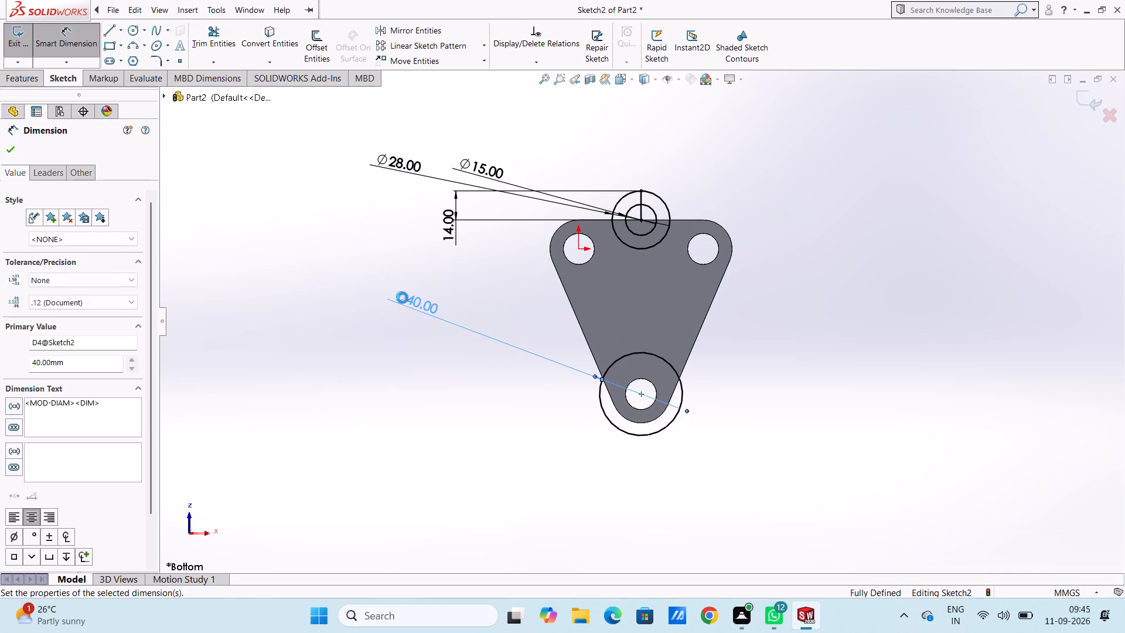
click(449, 404)
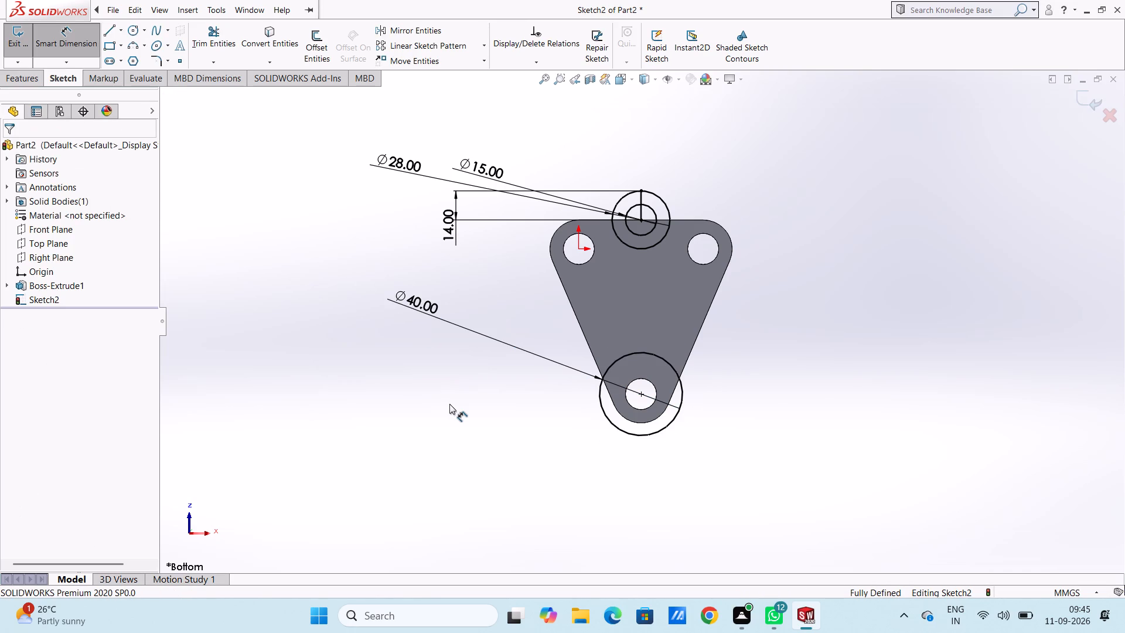
key(Escape)
key(Escape)
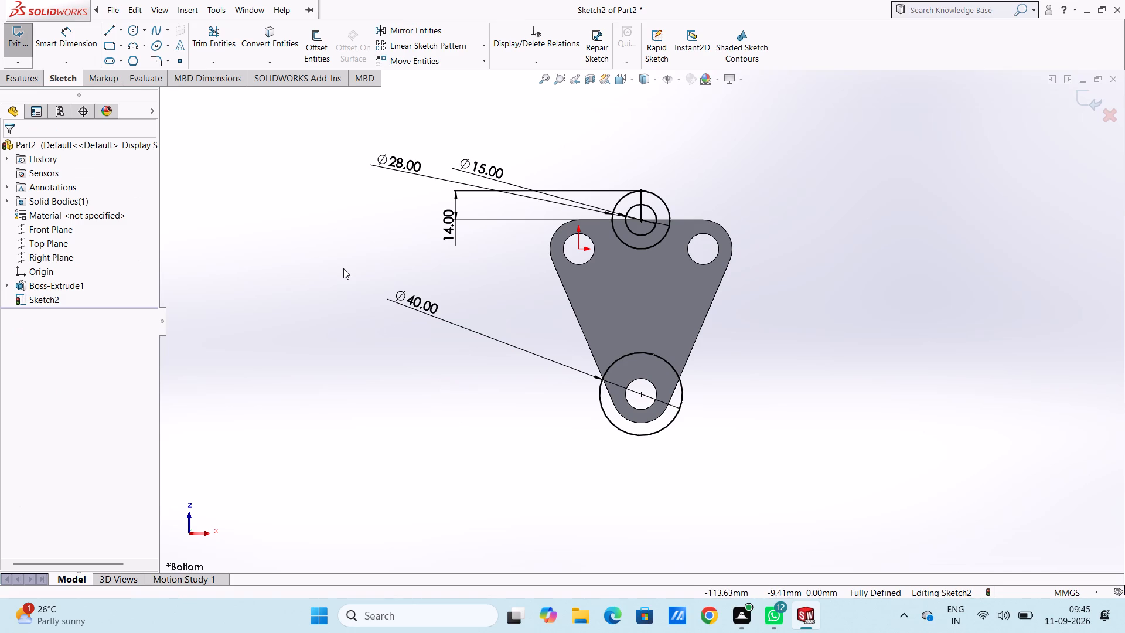
Sketch a slanted line about 75 mm long from the plate's rounded corner at the origin to the side of the 40 mm circle.
click(110, 31)
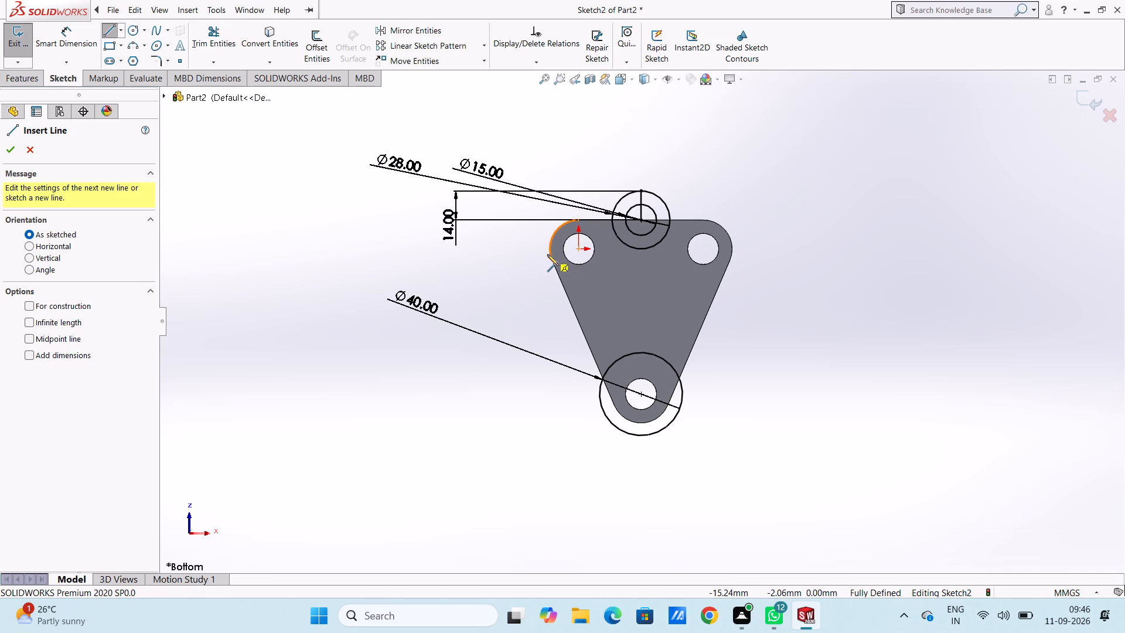
click(553, 260)
click(600, 407)
key(Escape)
key(Escape)
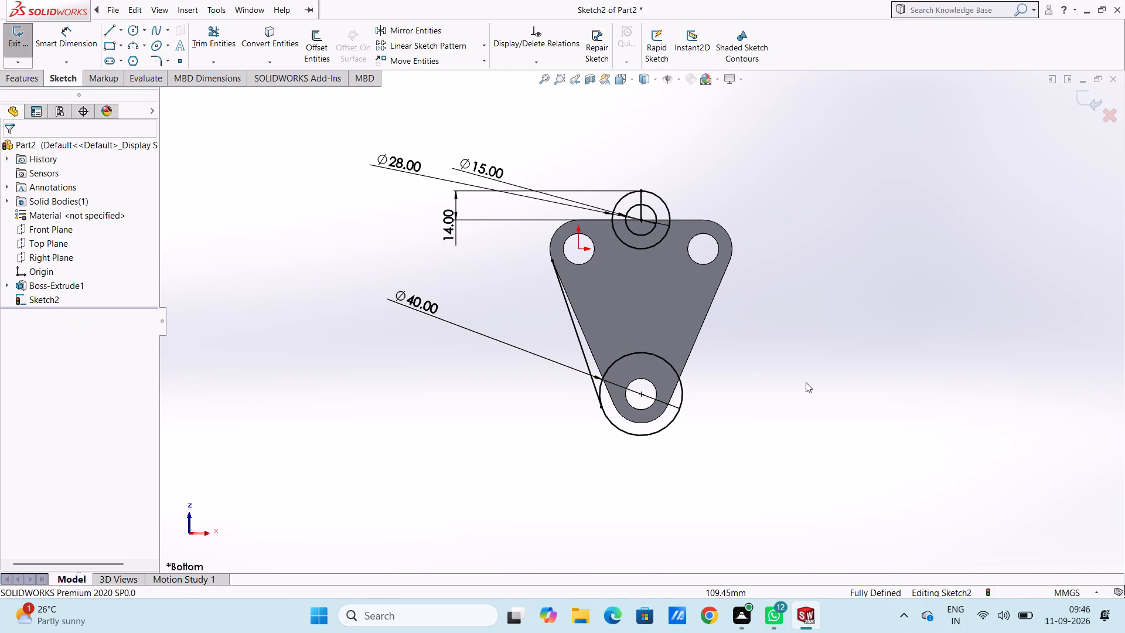
Sketch a matching slanted line about 75 mm long from the opposite rounded corner to the other side of the 40 mm circle.
key(i)
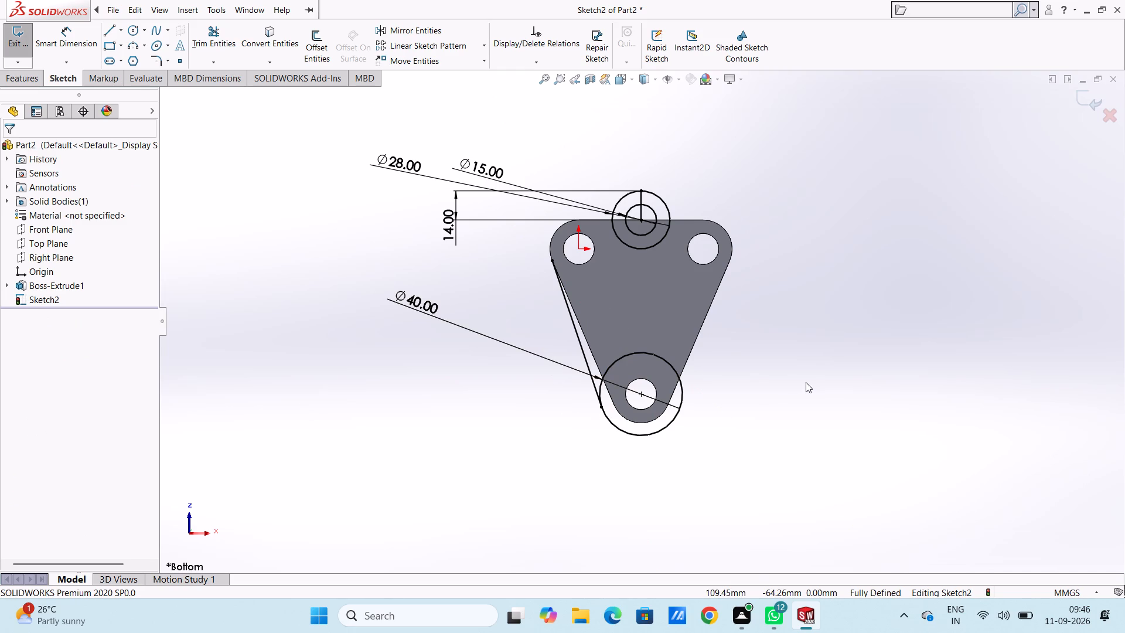
key(l)
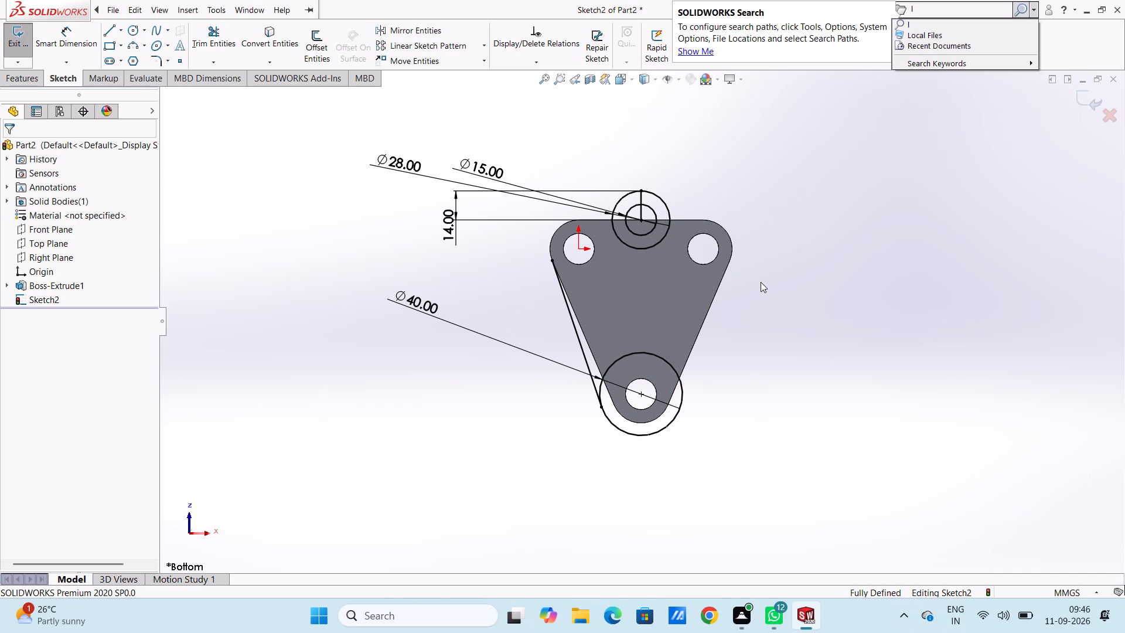
key(Escape)
key(l)
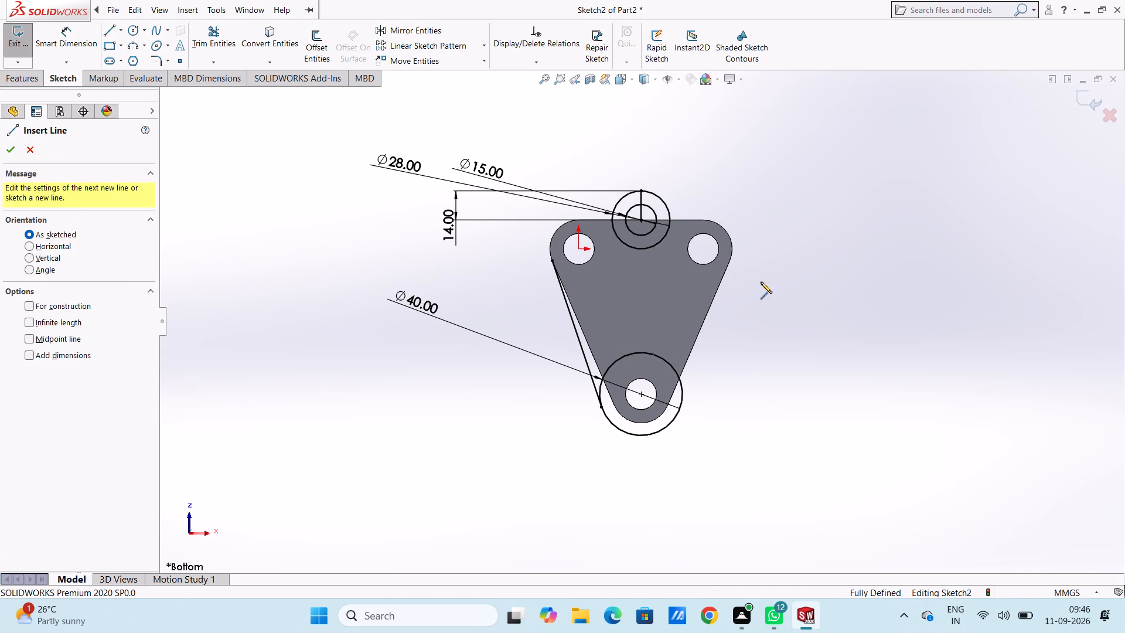
click(728, 261)
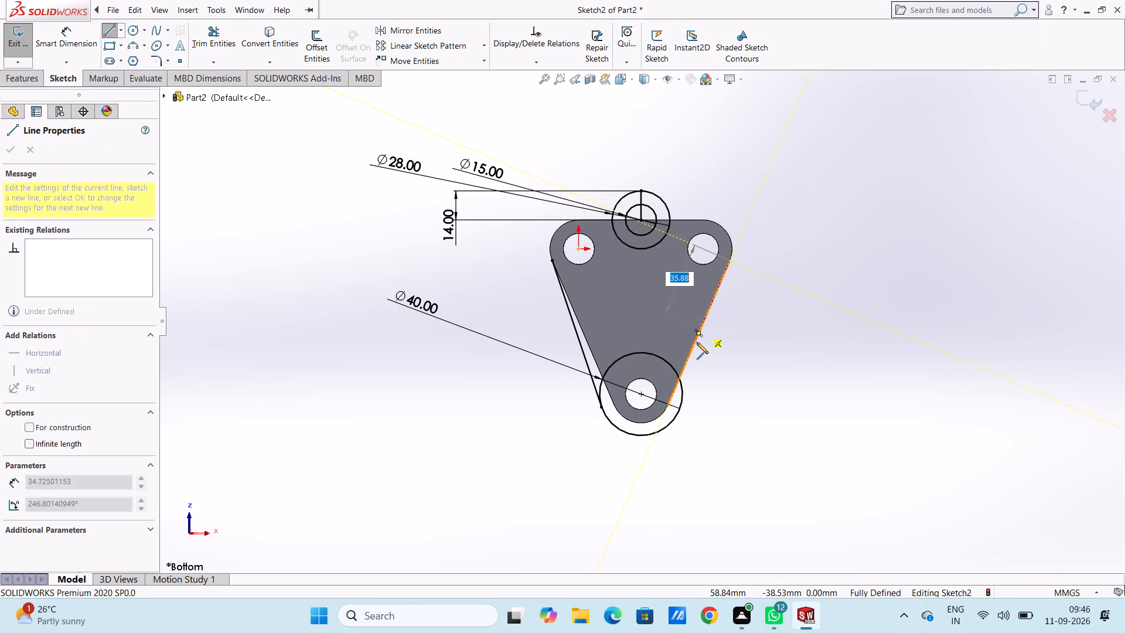
click(680, 407)
key(Escape)
key(Escape)
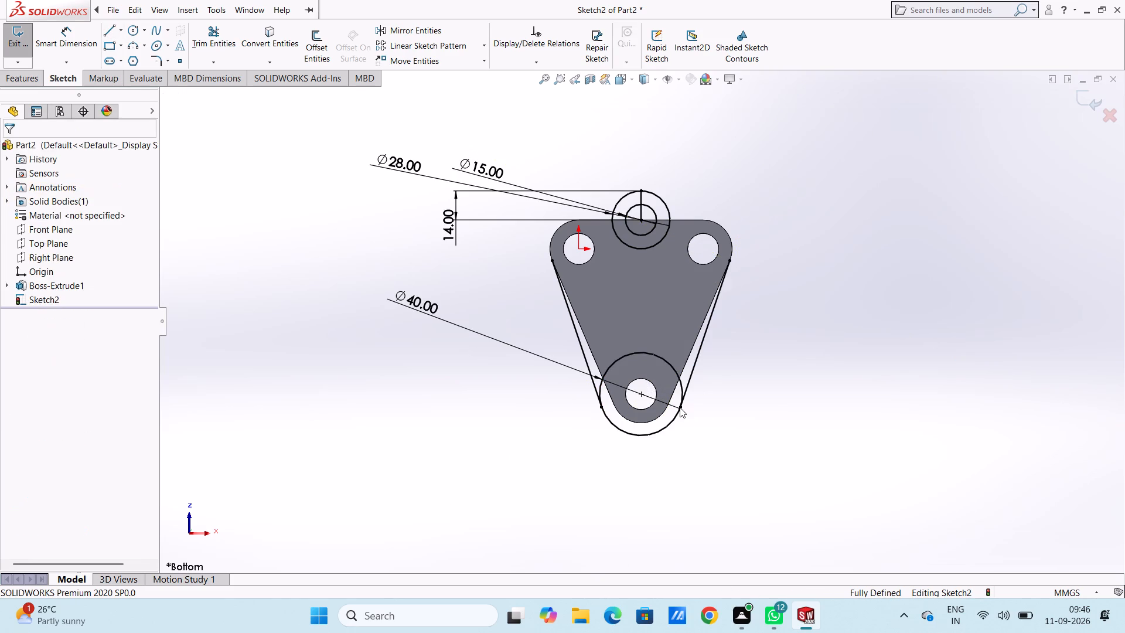
key(Escape)
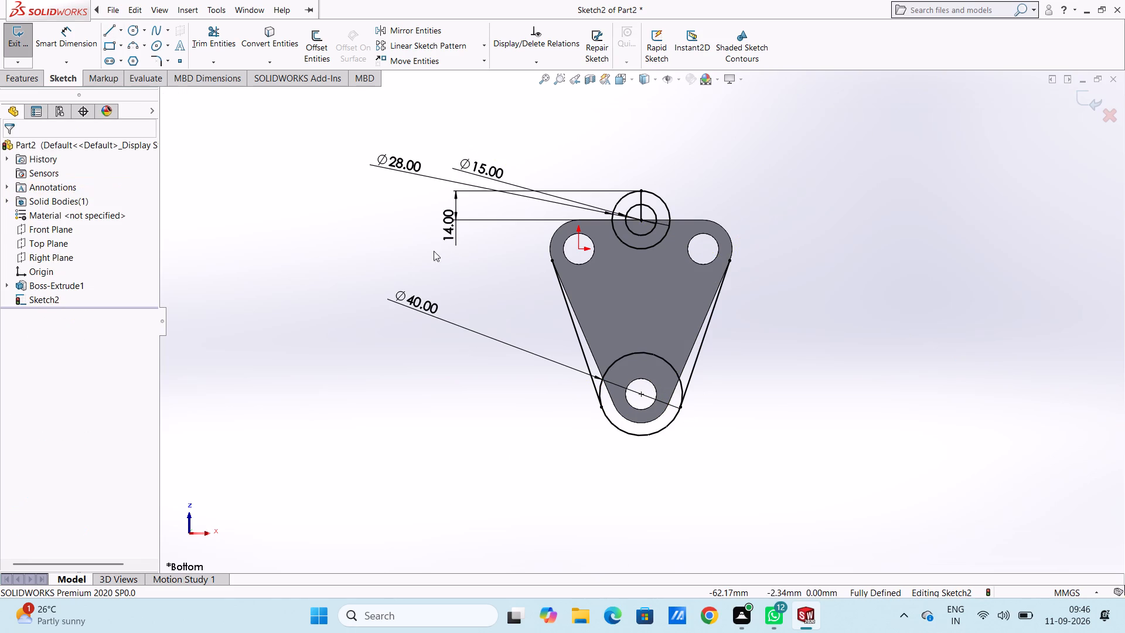
Sketch a 60 mm horizontal line along the plate's straight edge between the ends of its two rounded corners.
click(109, 30)
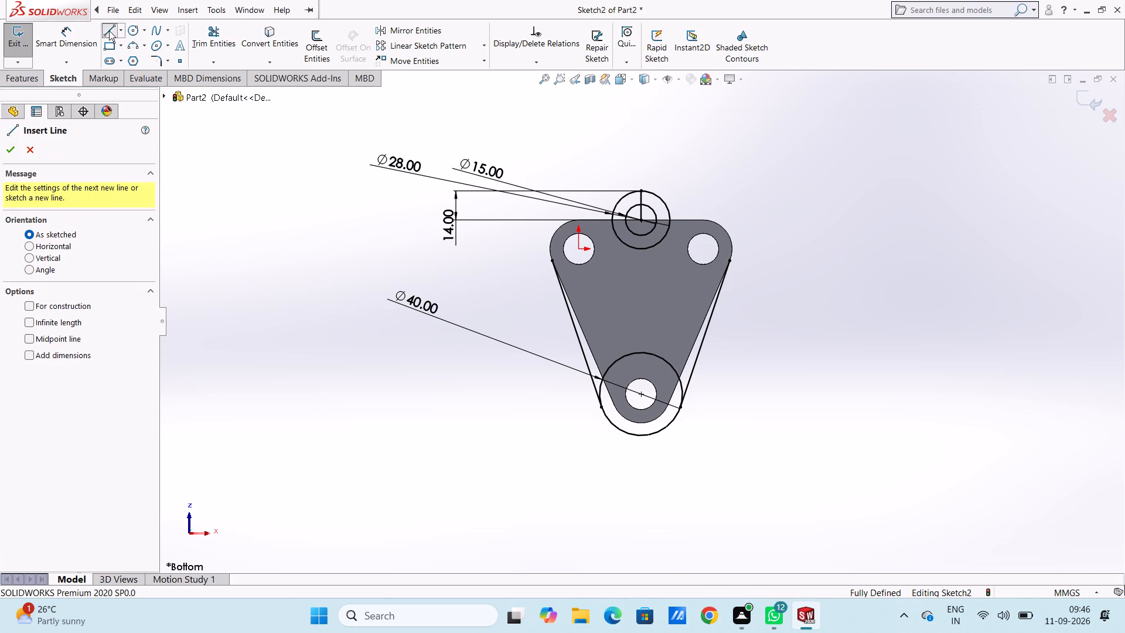
click(579, 220)
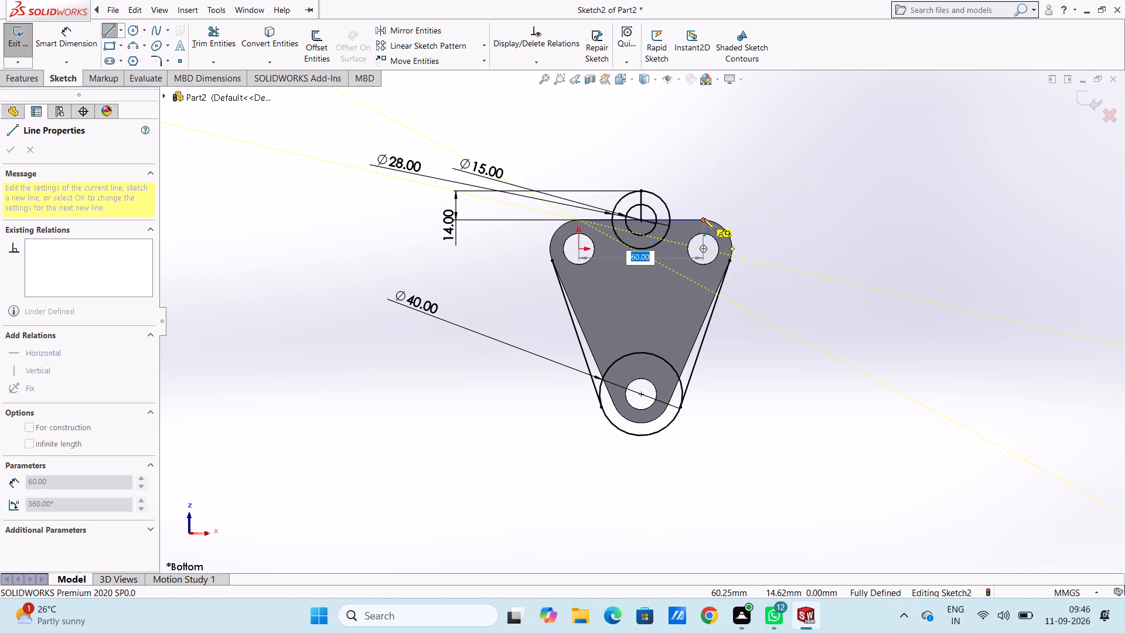
click(704, 219)
key(Escape)
key(Escape)
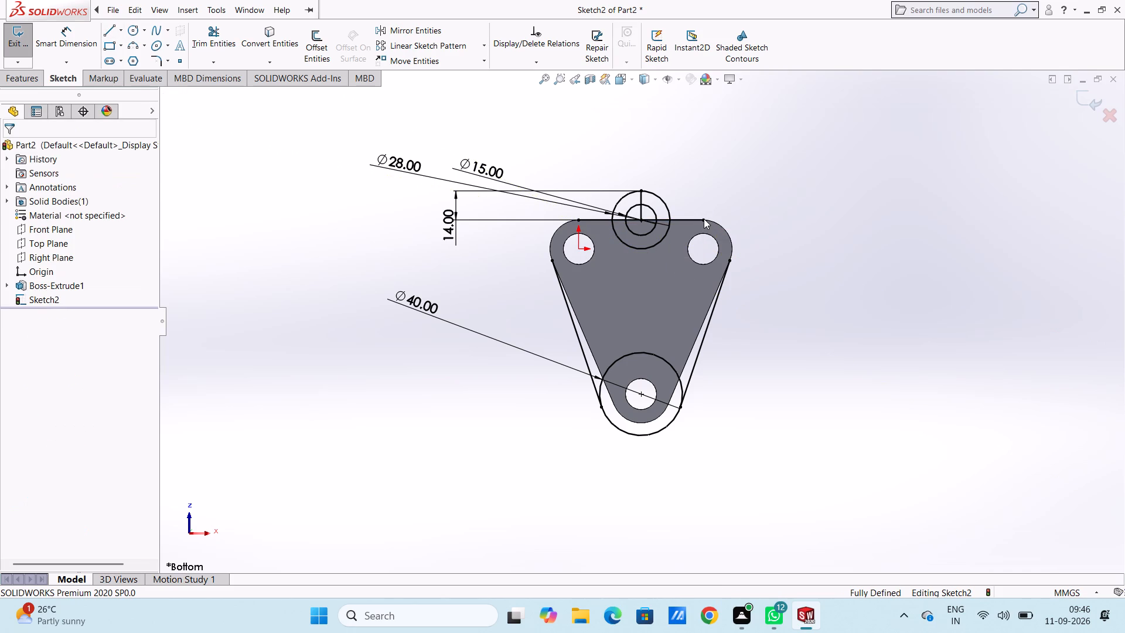
Sketch 14 mm radius three-point arcs over the plate's two wide-end corners, joining the horizontal line to the slanted lines.
click(132, 44)
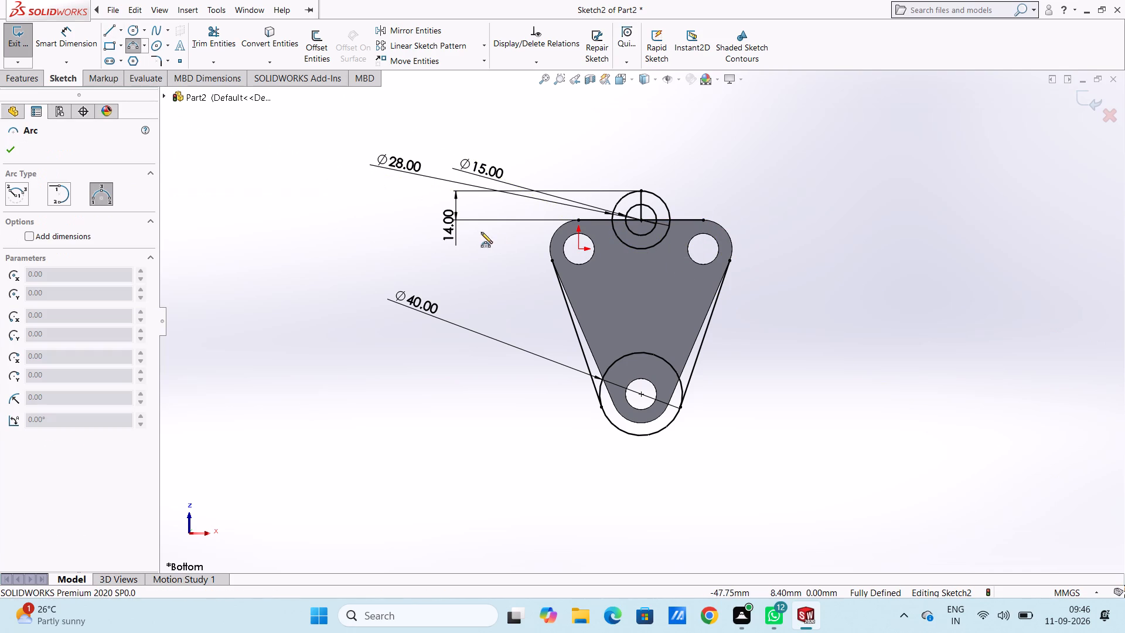
click(553, 263)
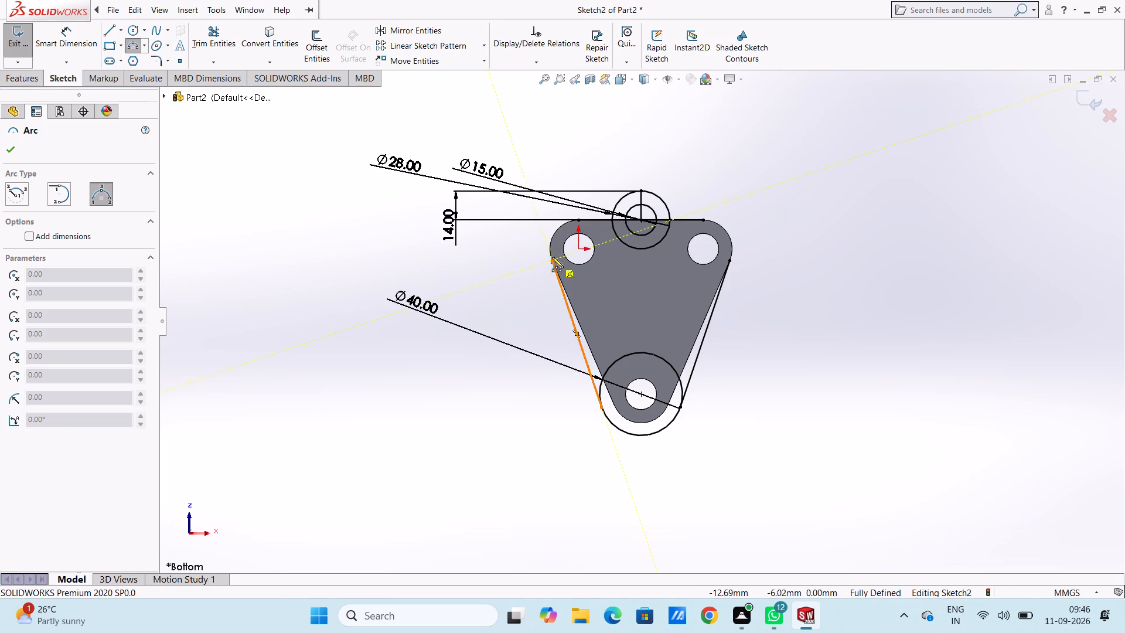
click(578, 220)
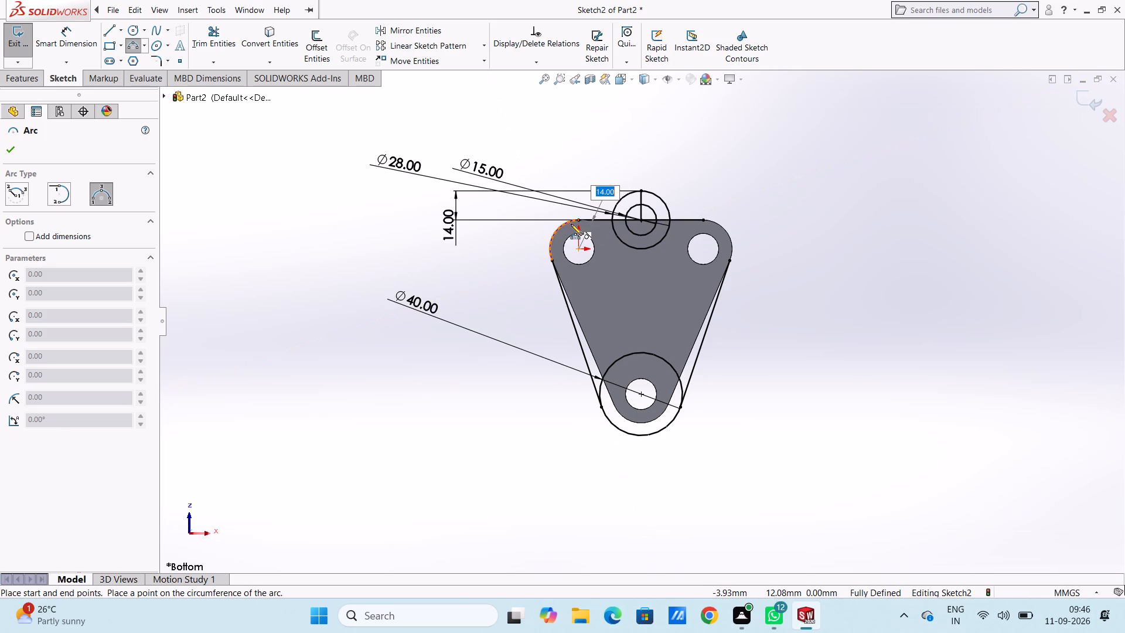
click(571, 224)
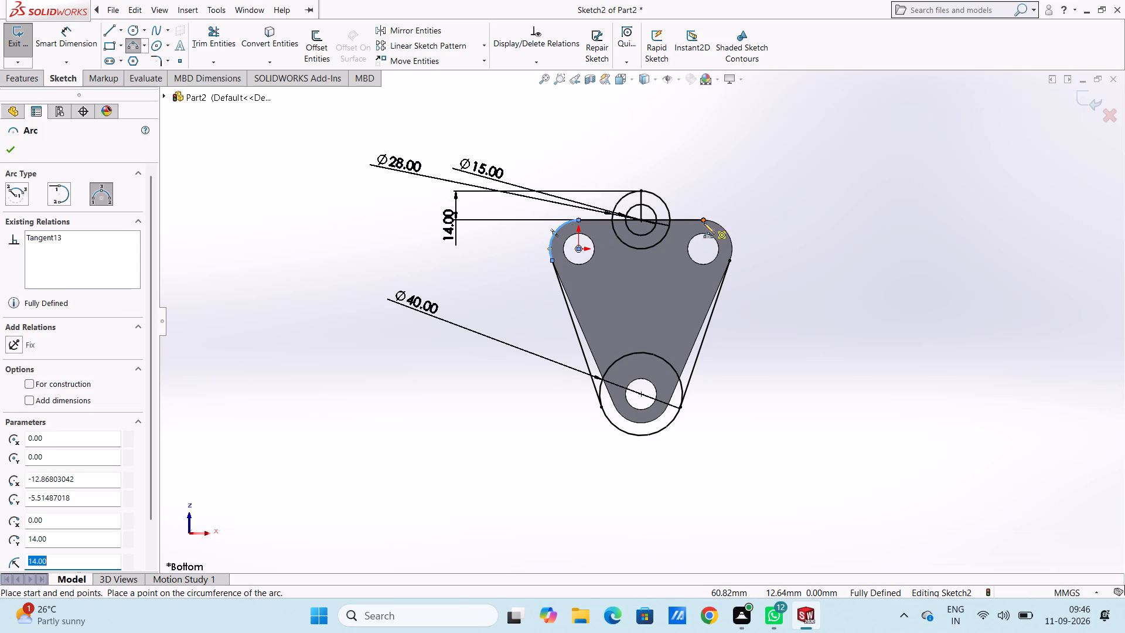
click(704, 220)
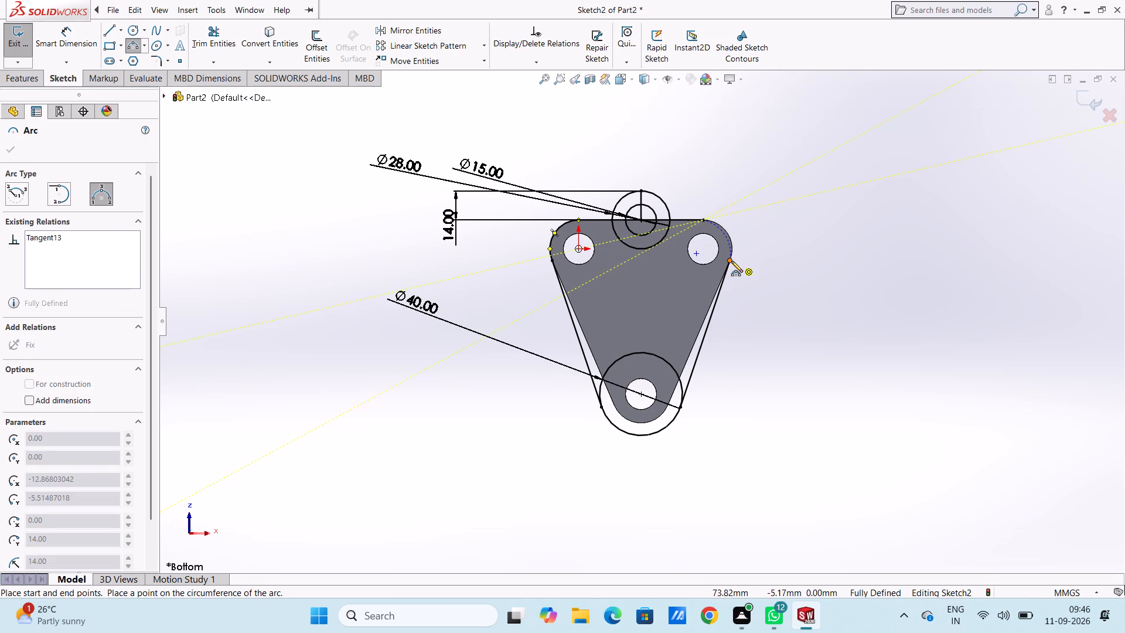
click(730, 261)
click(735, 251)
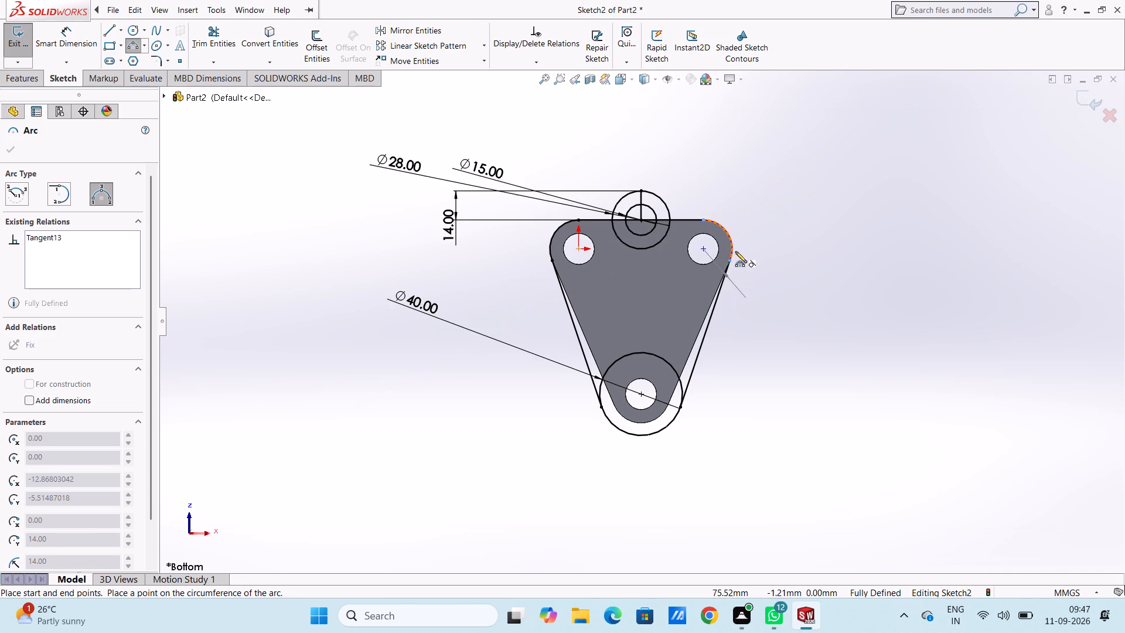
key(Escape)
key(Escape)
key(Escape)
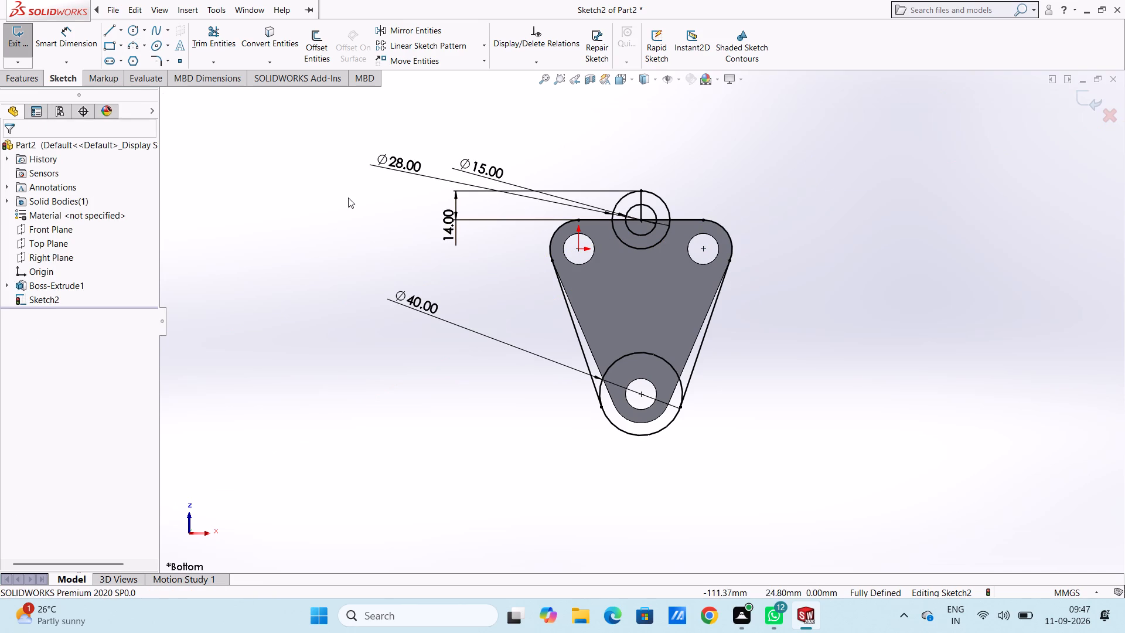
Sketch a circle of 7.5 mm radius over each of the two holes at the plate's wide end.
click(135, 36)
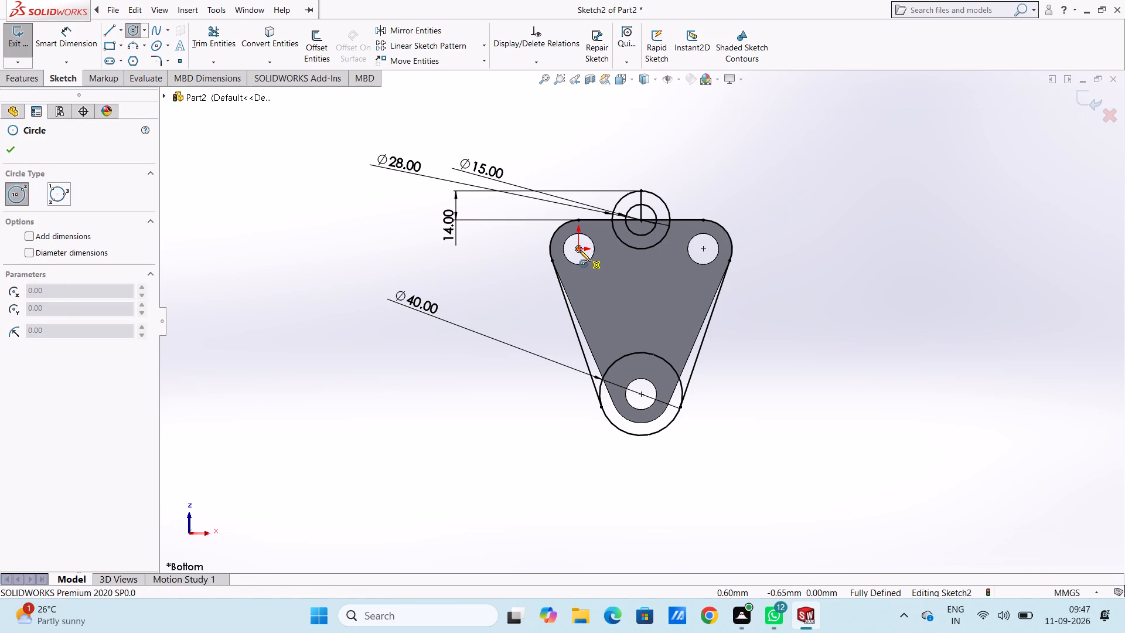
drag(579, 250, 588, 255)
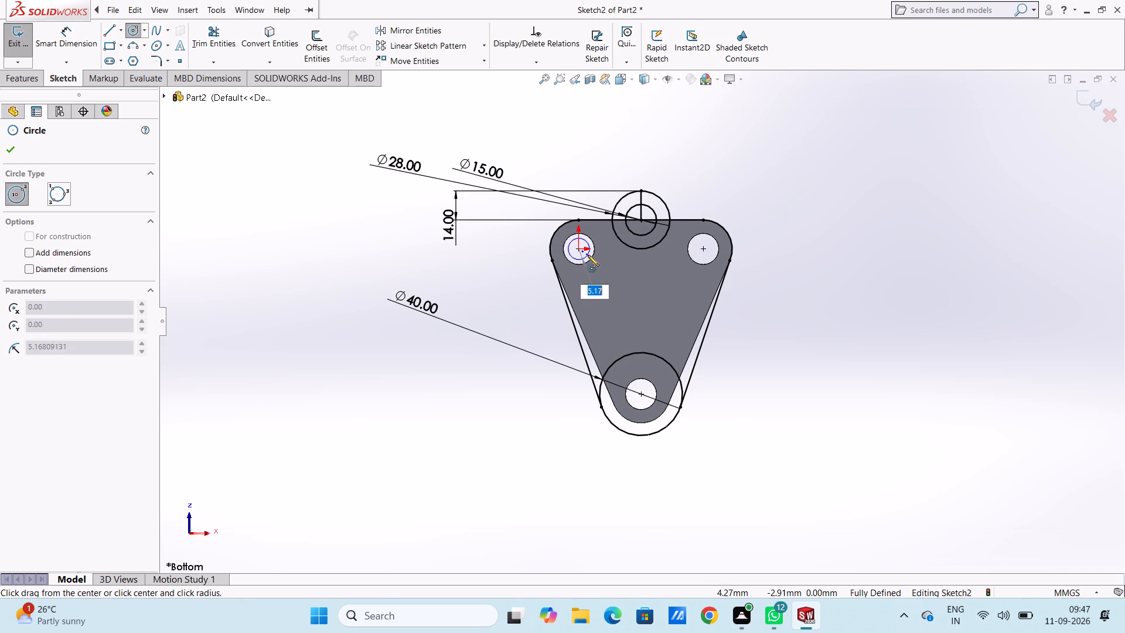
drag(588, 255, 589, 259)
click(589, 259)
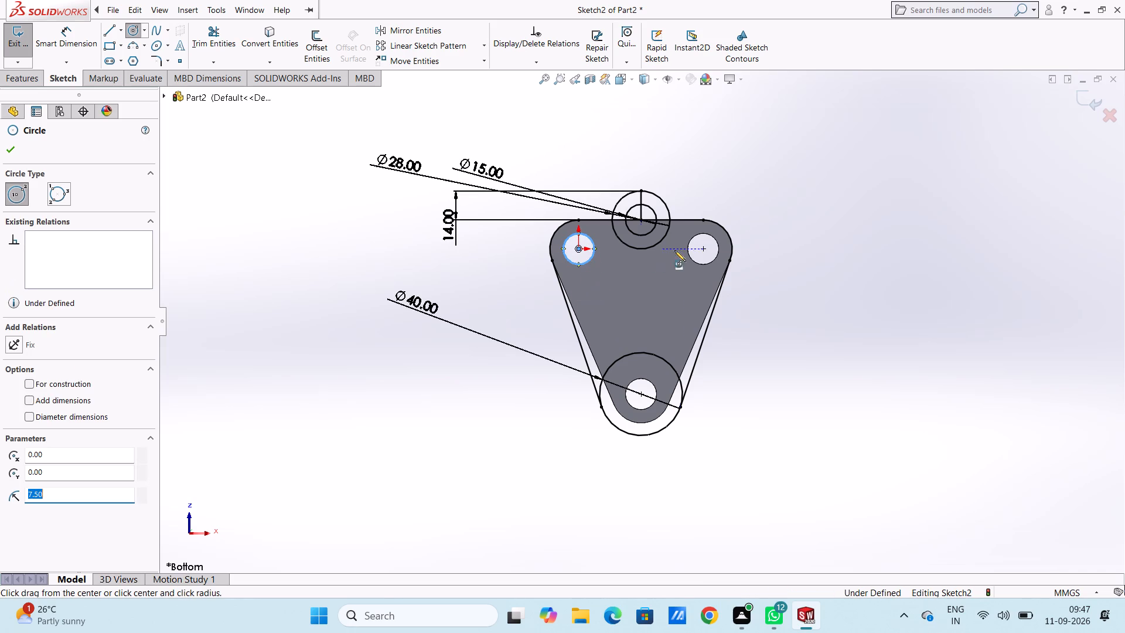
click(703, 249)
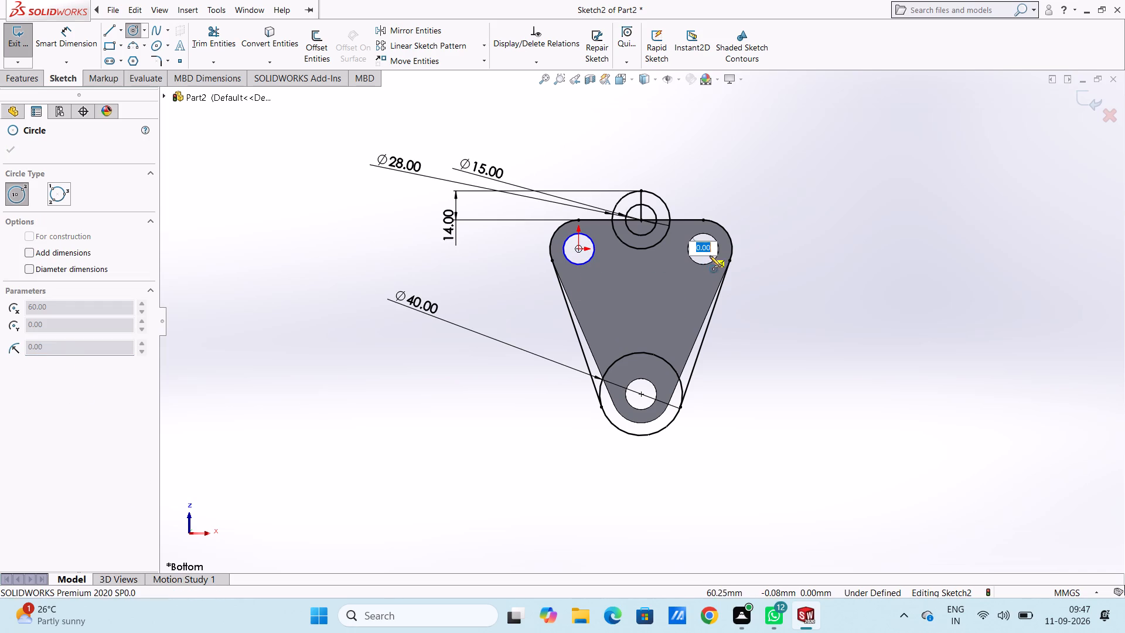
click(712, 260)
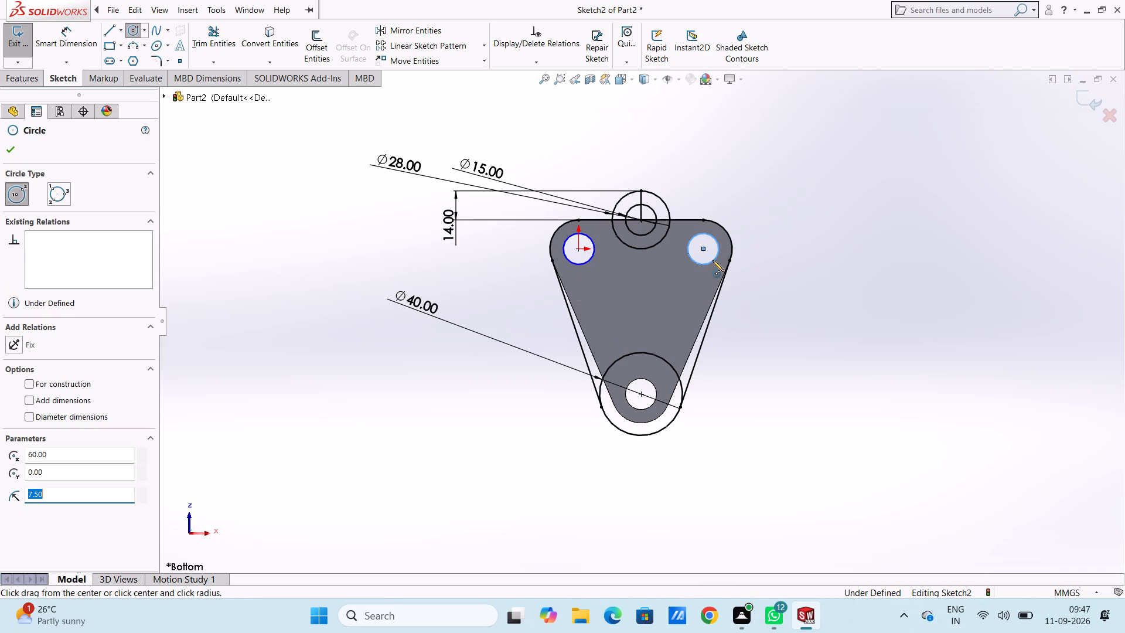
key(Escape)
key(Escape)
key(Escape)
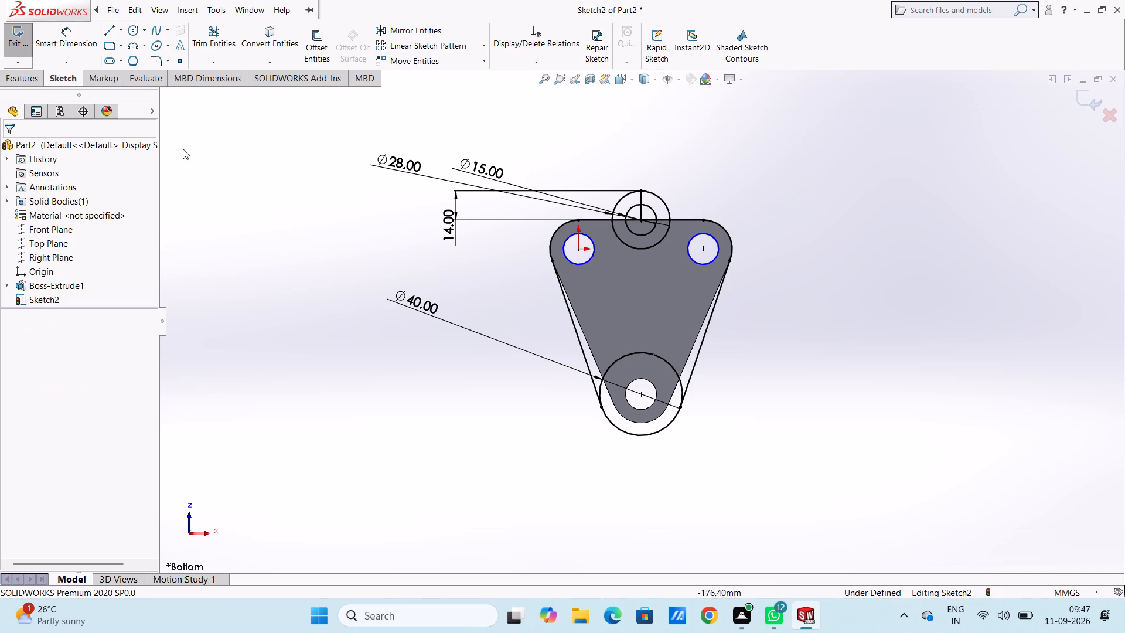
Dimension the diameters of both wide-end hole circles at 15 mm.
click(47, 36)
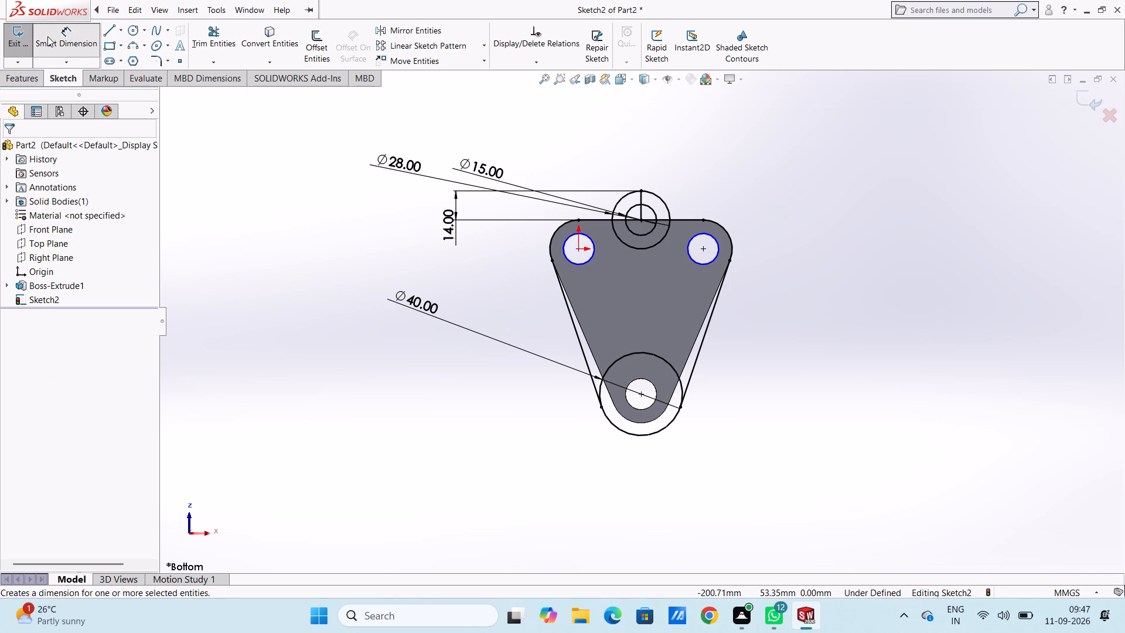
click(567, 243)
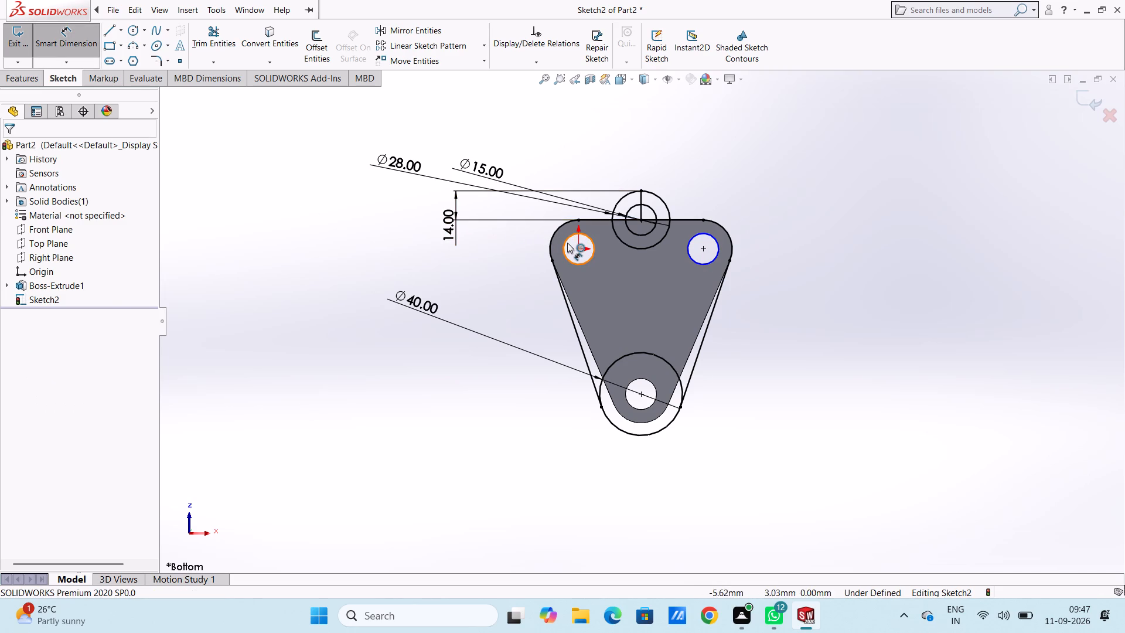
click(317, 238)
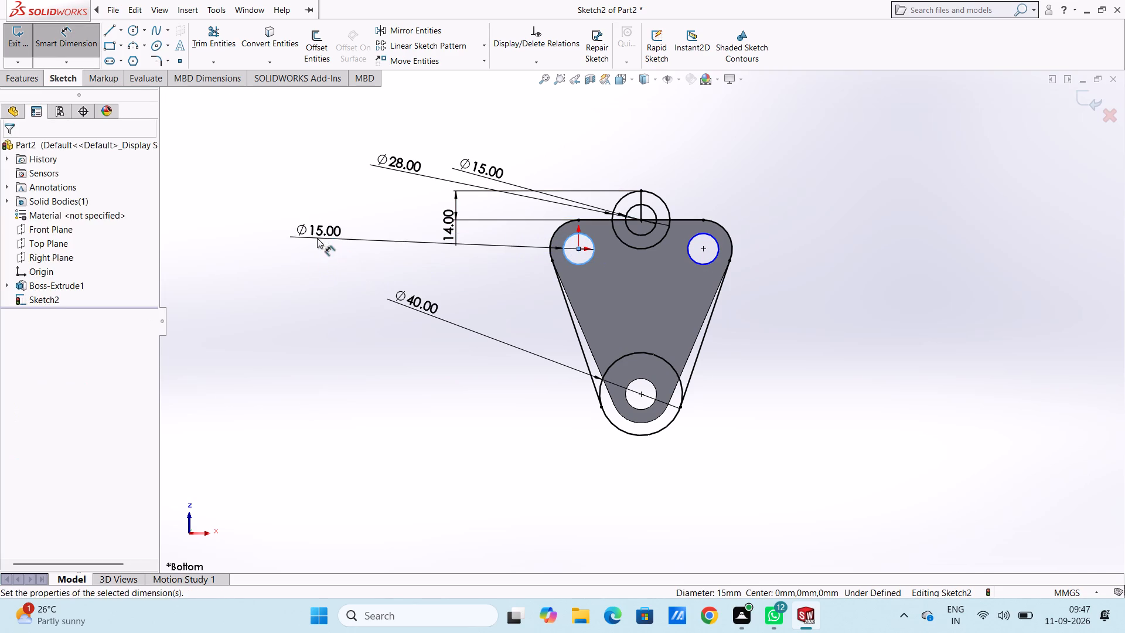
key(Return)
click(377, 283)
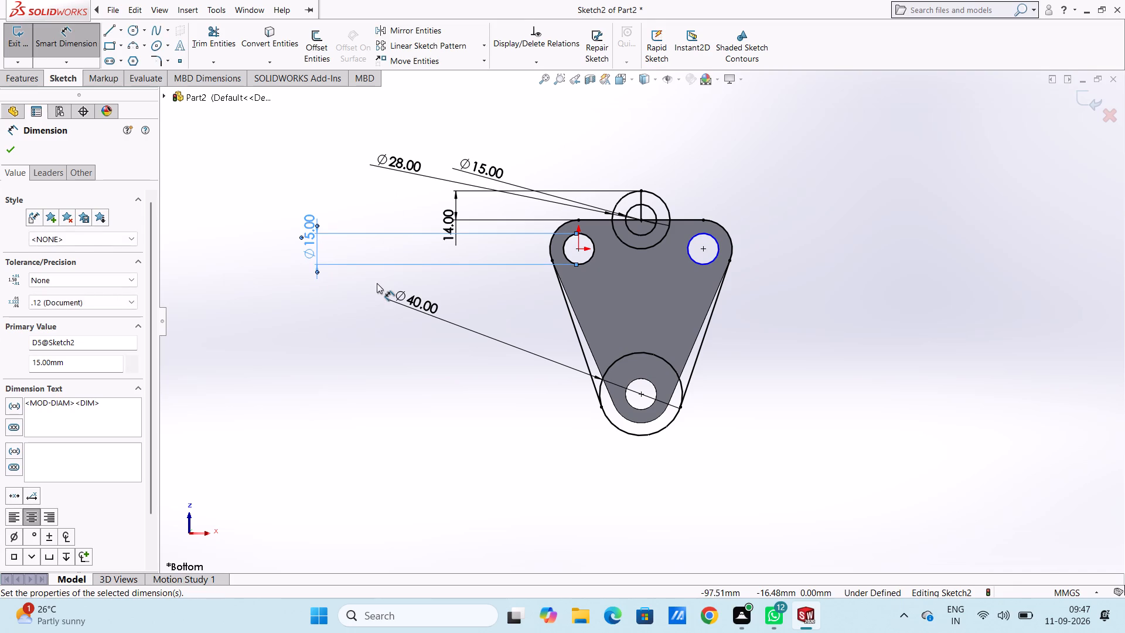
click(718, 249)
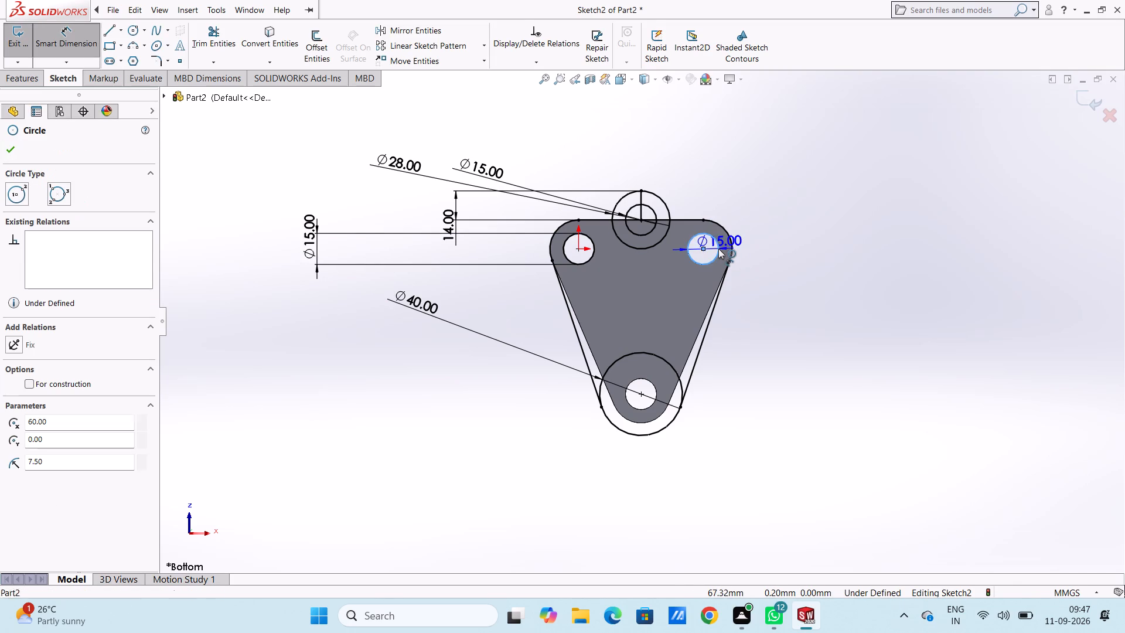
click(850, 349)
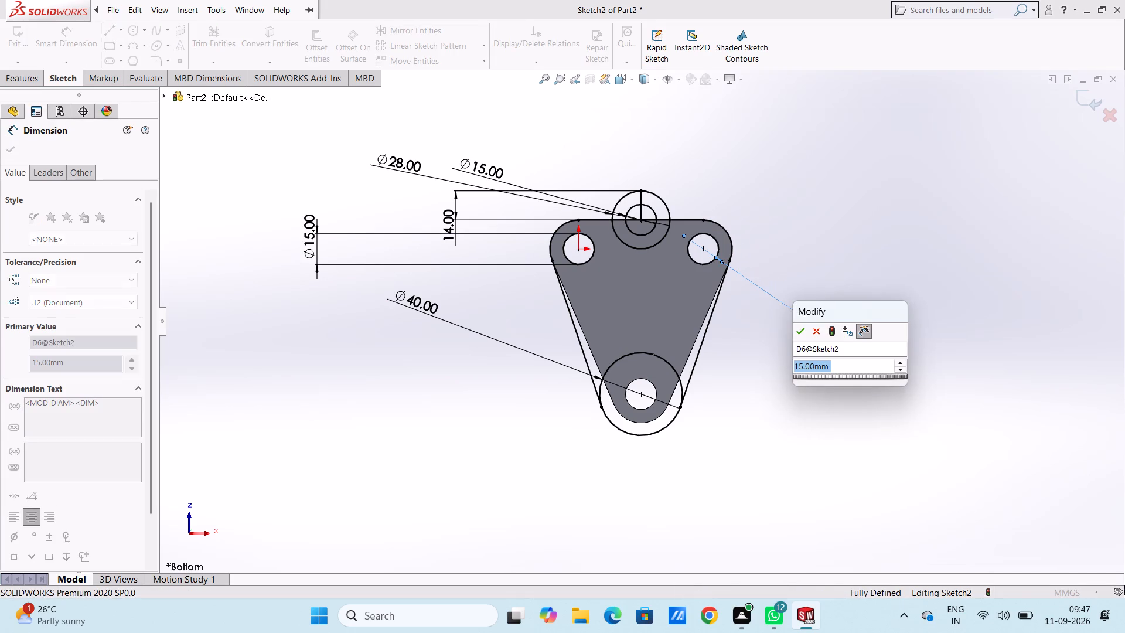
key(Return)
click(788, 425)
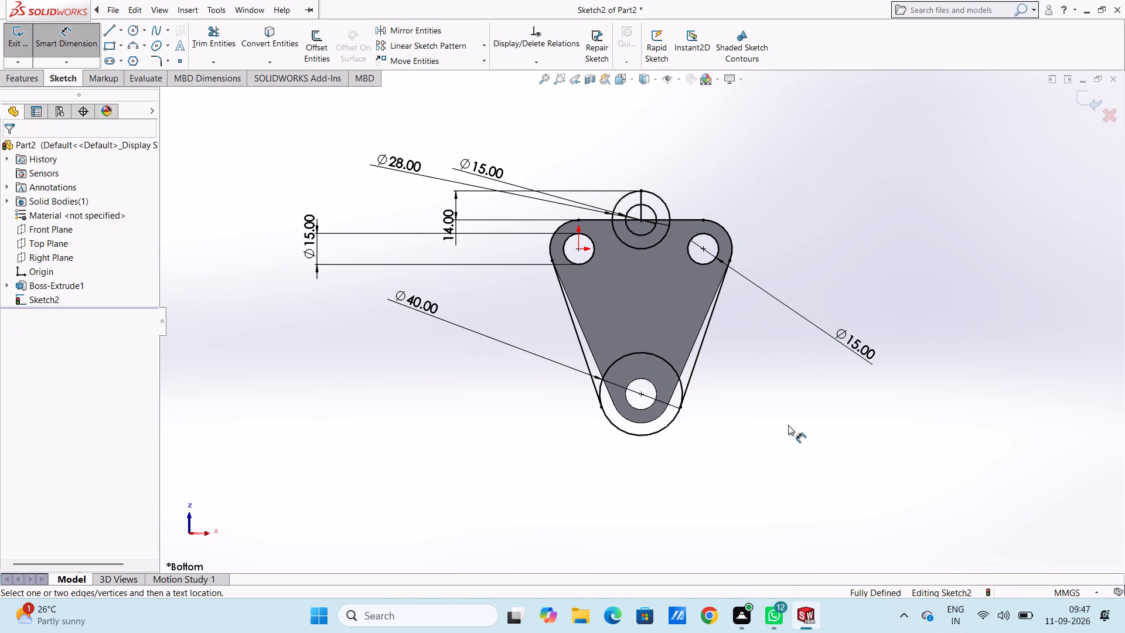
key(Escape)
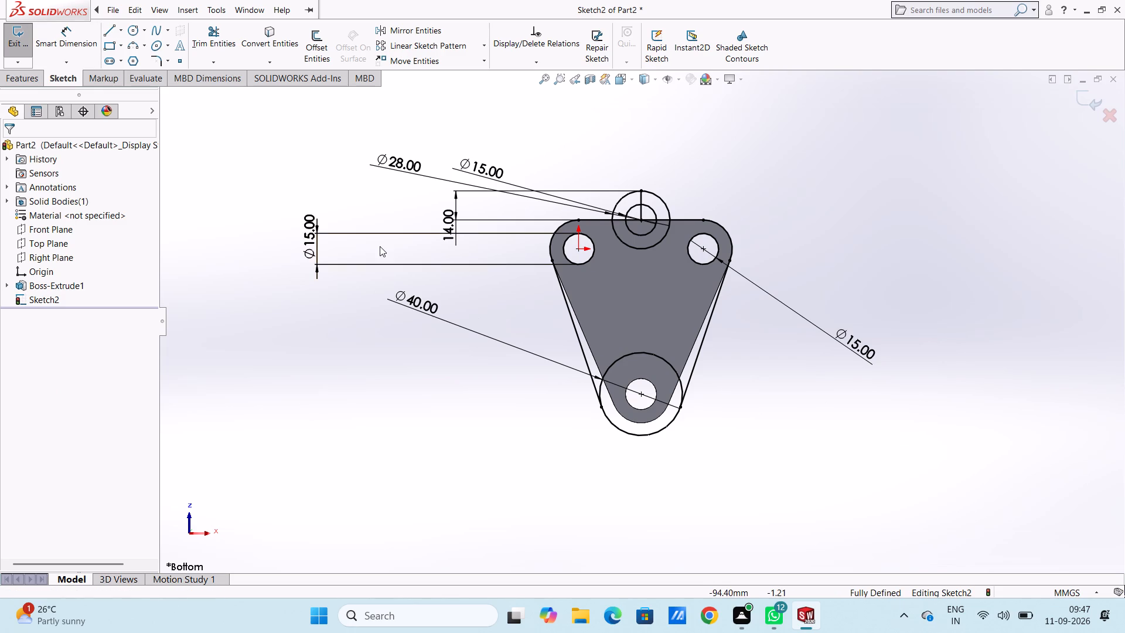
Trim the horizontal line inside the 28 mm circle and the half of that circle lying over the plate.
click(214, 36)
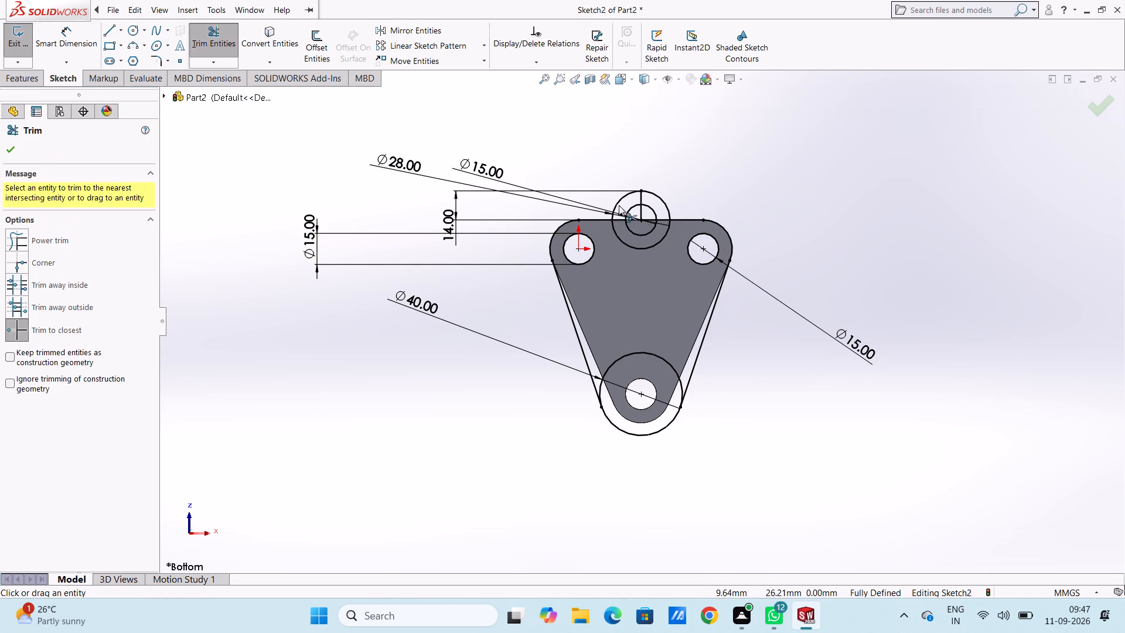
ctrl+scroll(680, 263, down, 2)
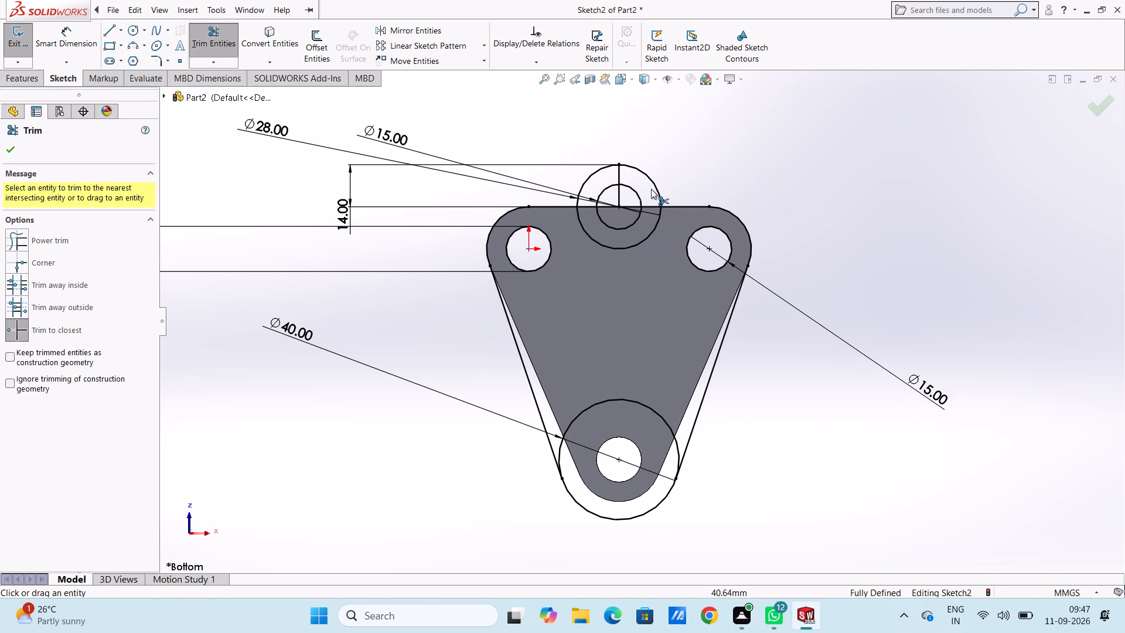
click(650, 205)
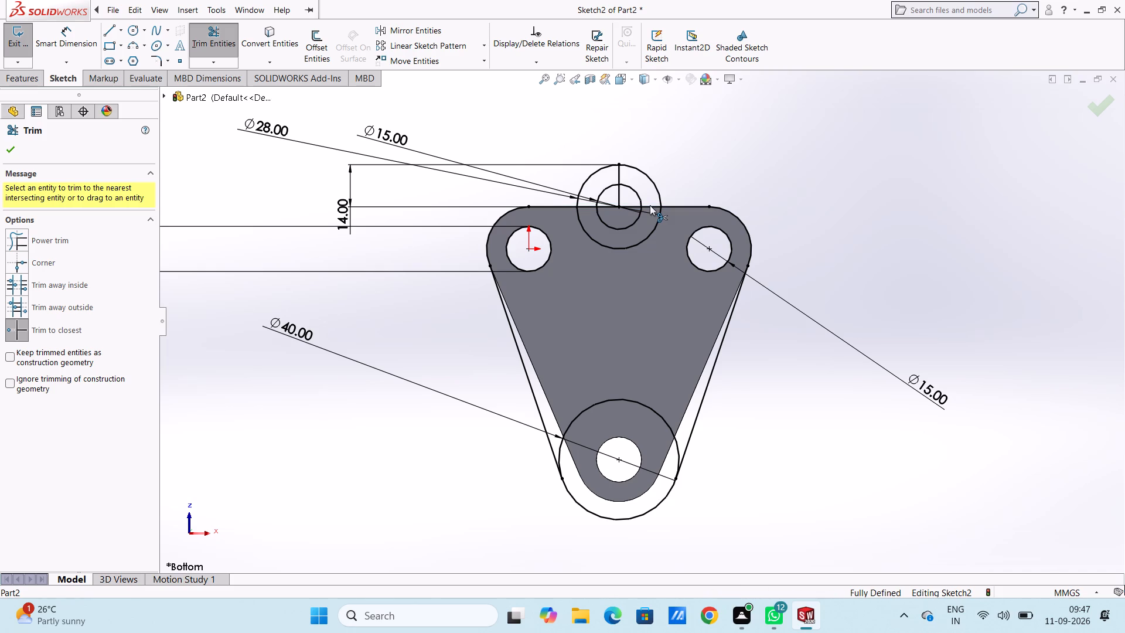
click(635, 206)
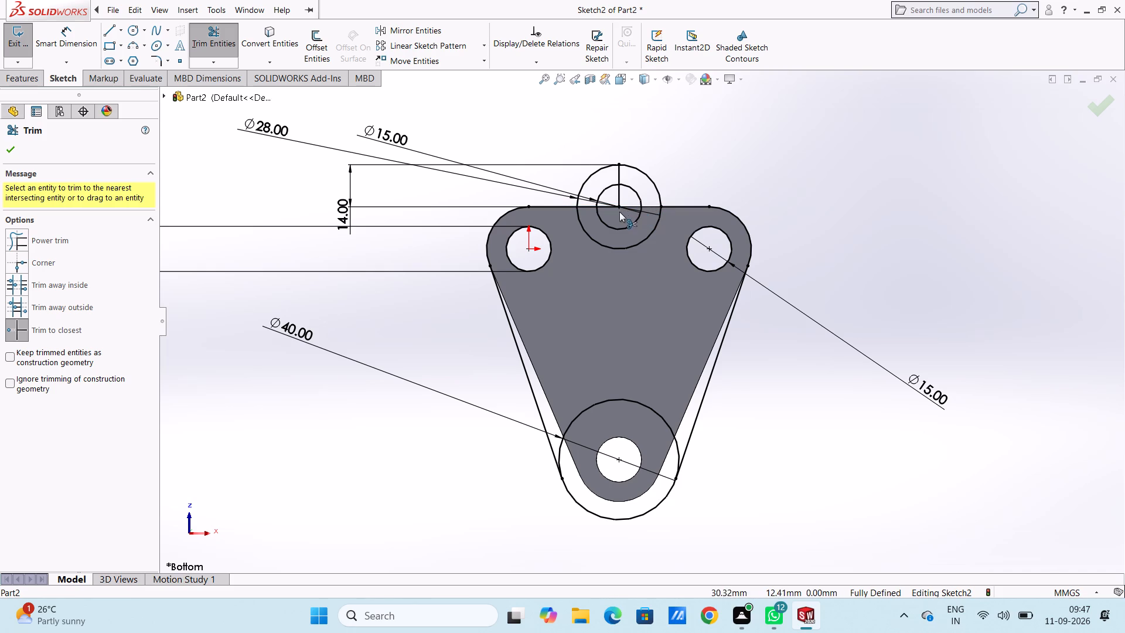
click(608, 205)
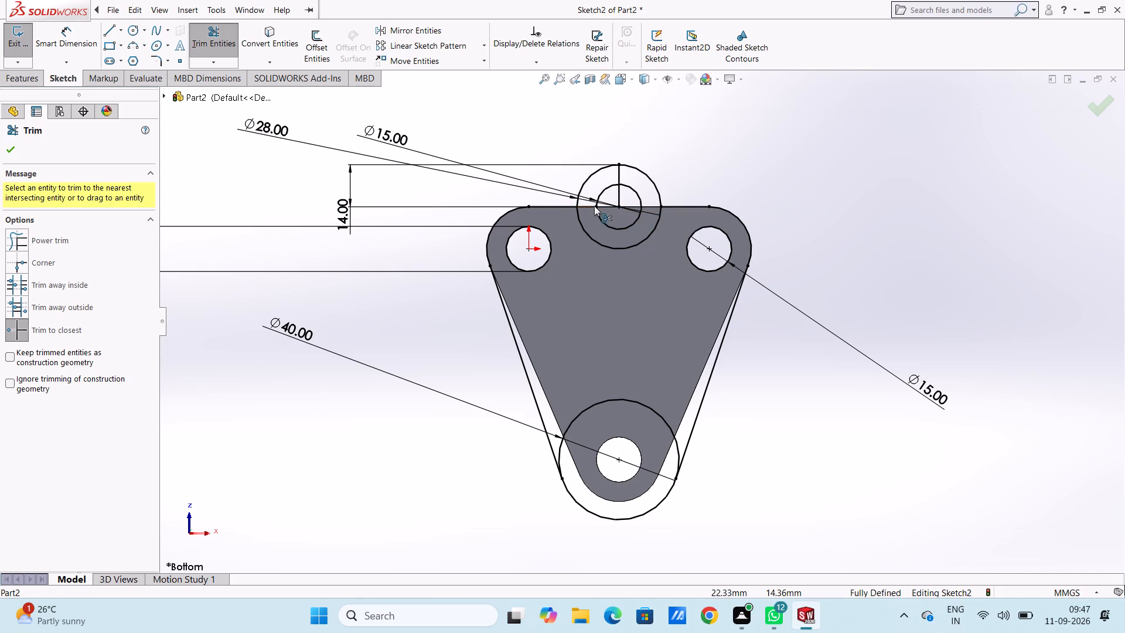
click(590, 206)
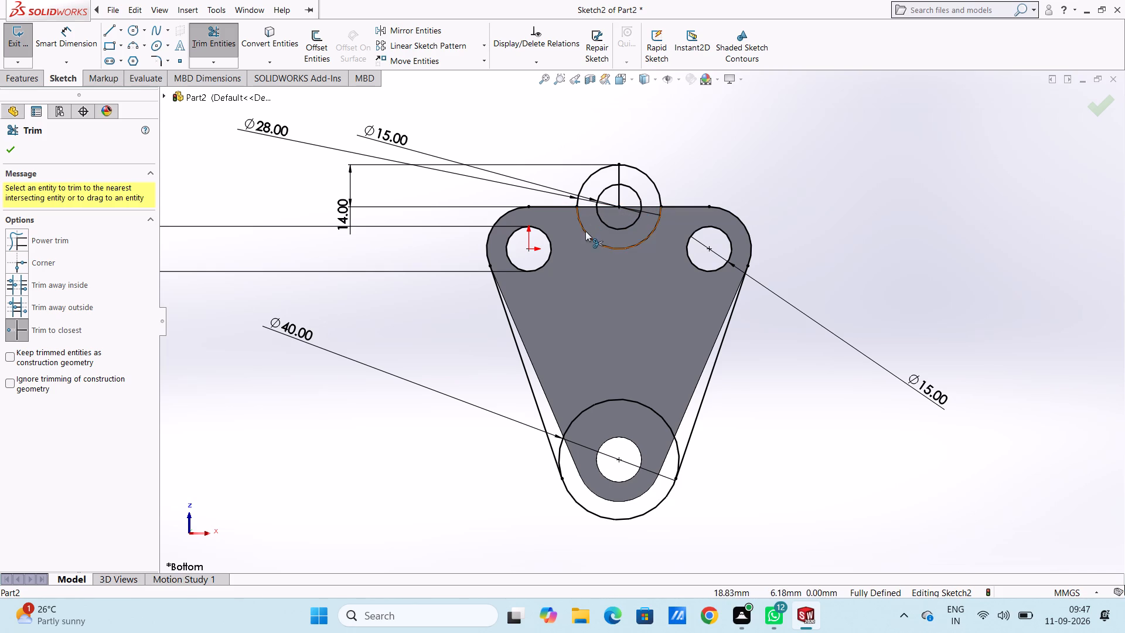
click(584, 234)
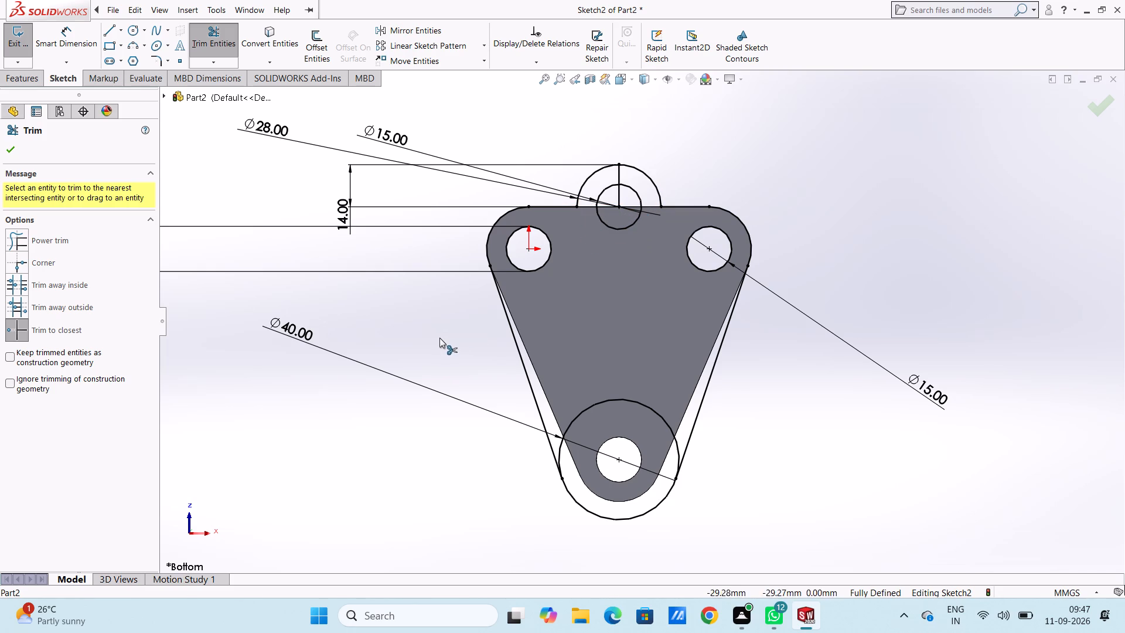
key(Escape)
key(Escape)
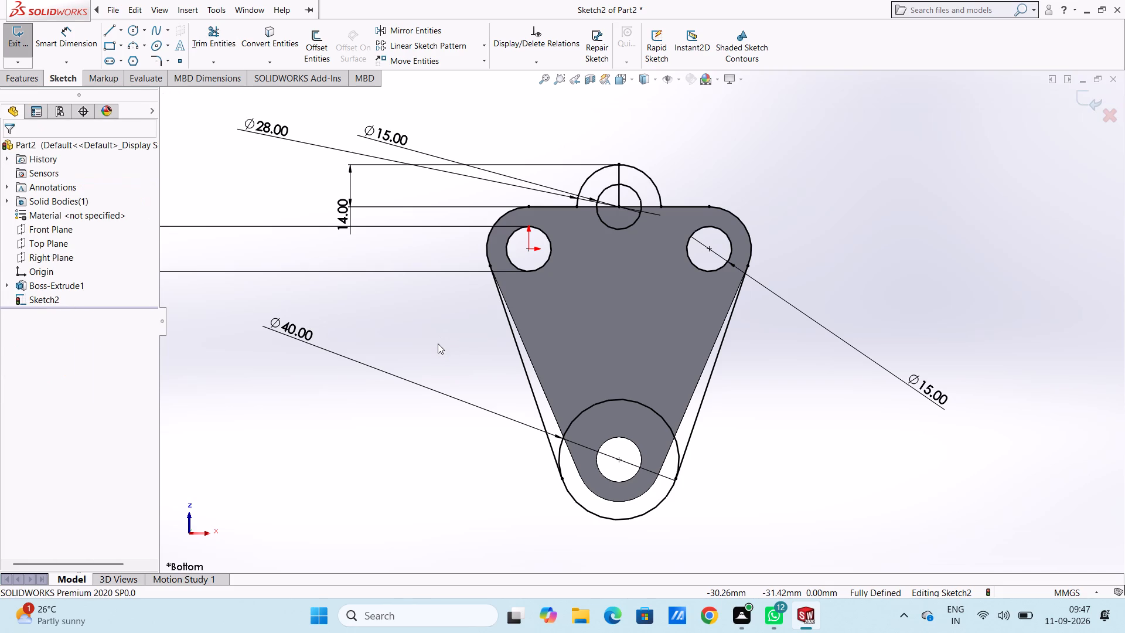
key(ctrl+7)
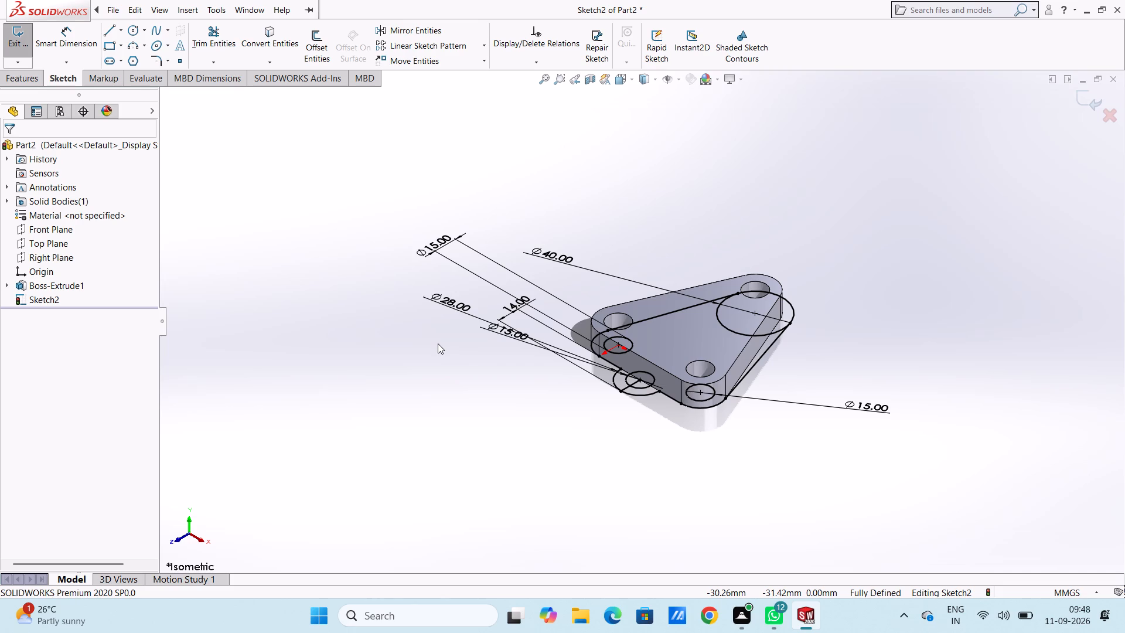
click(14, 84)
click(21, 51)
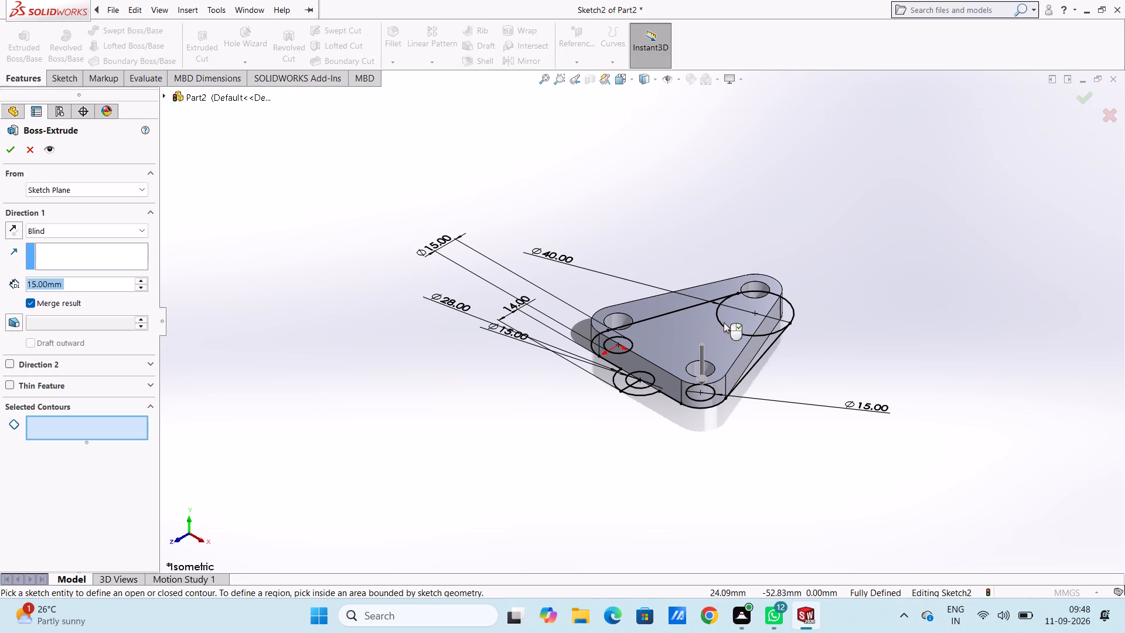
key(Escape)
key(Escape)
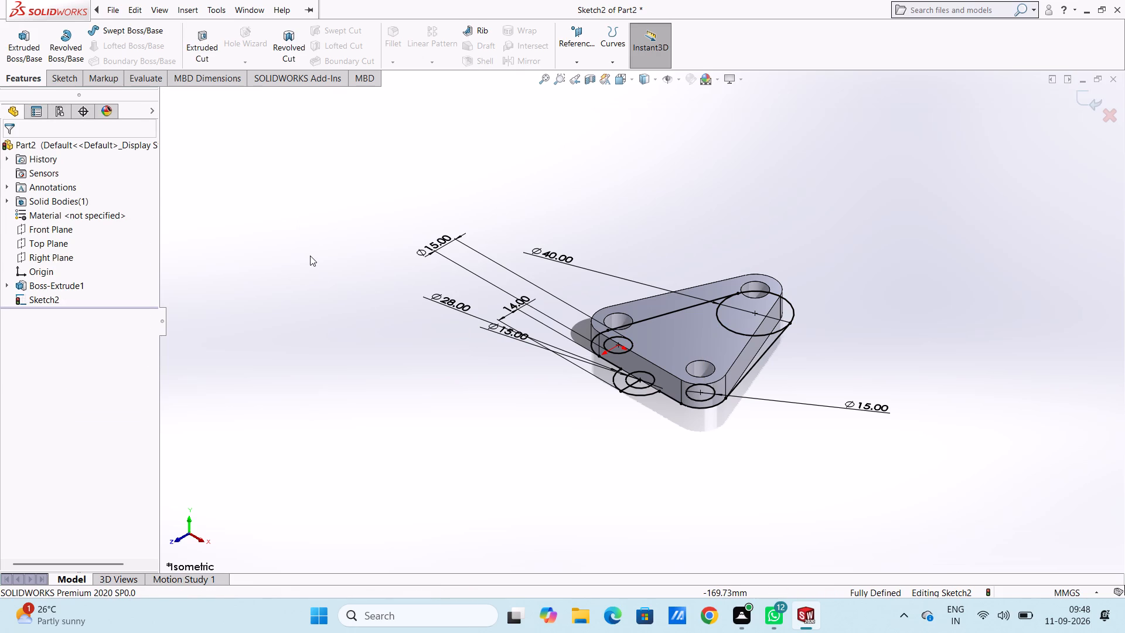
Trim the inner arc of the 40 mm circle between the two slanted lines at the plate's narrow end.
key(ctrl+6)
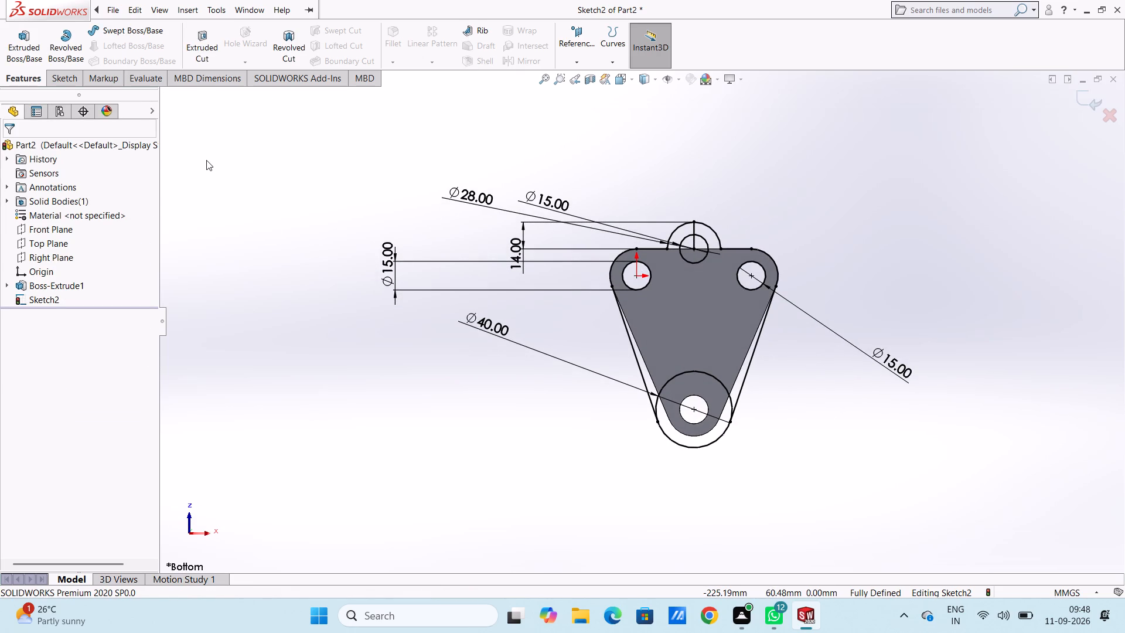
click(57, 83)
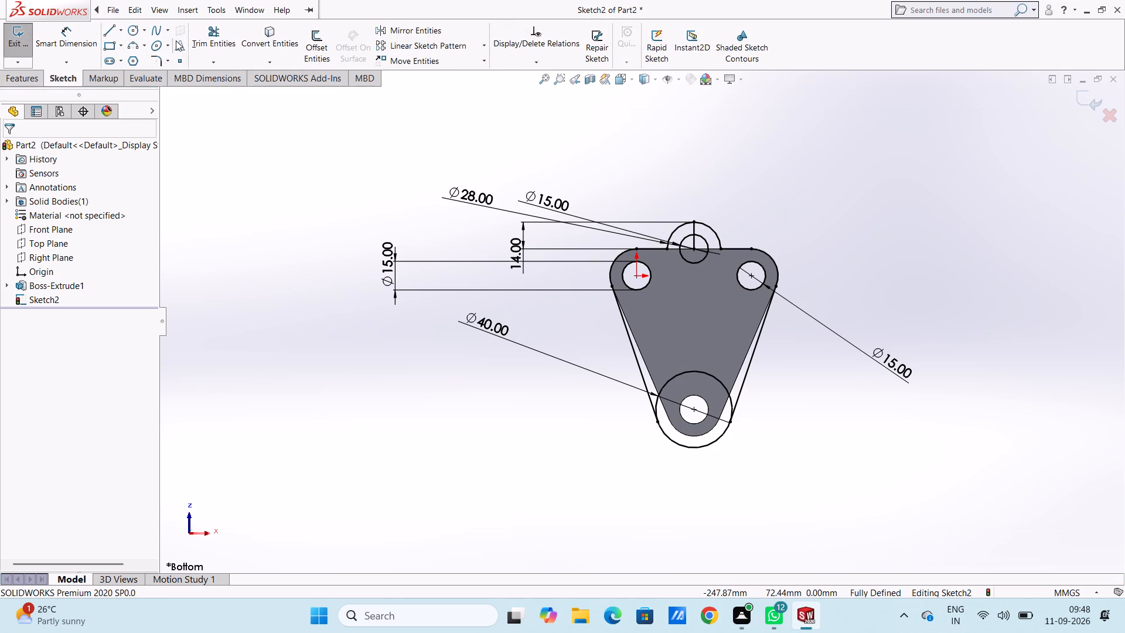
click(222, 36)
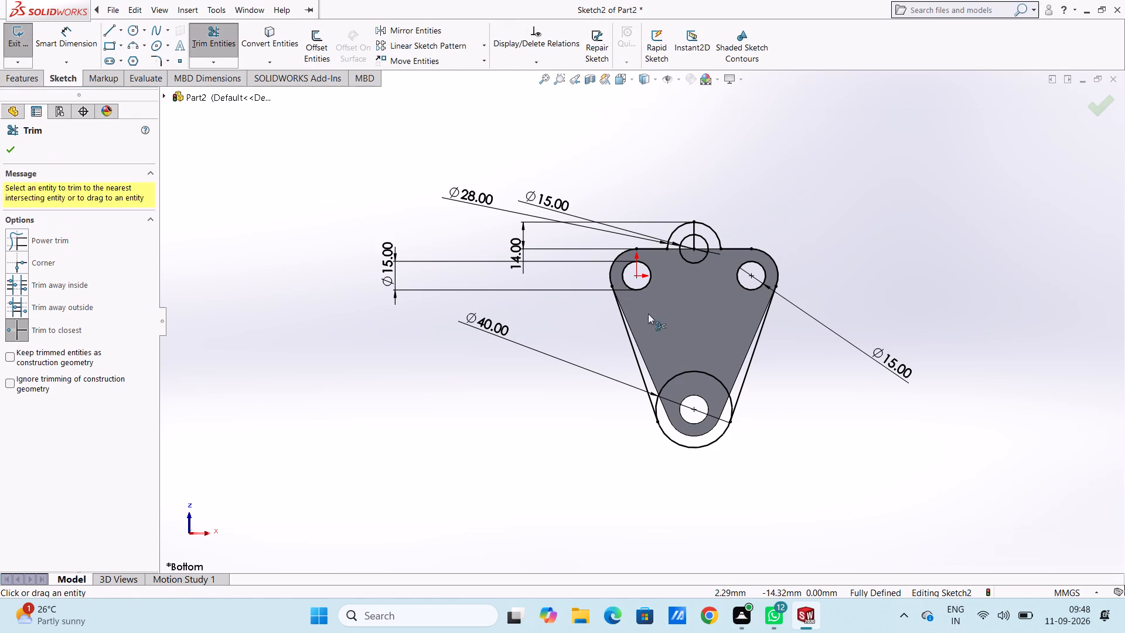
click(689, 372)
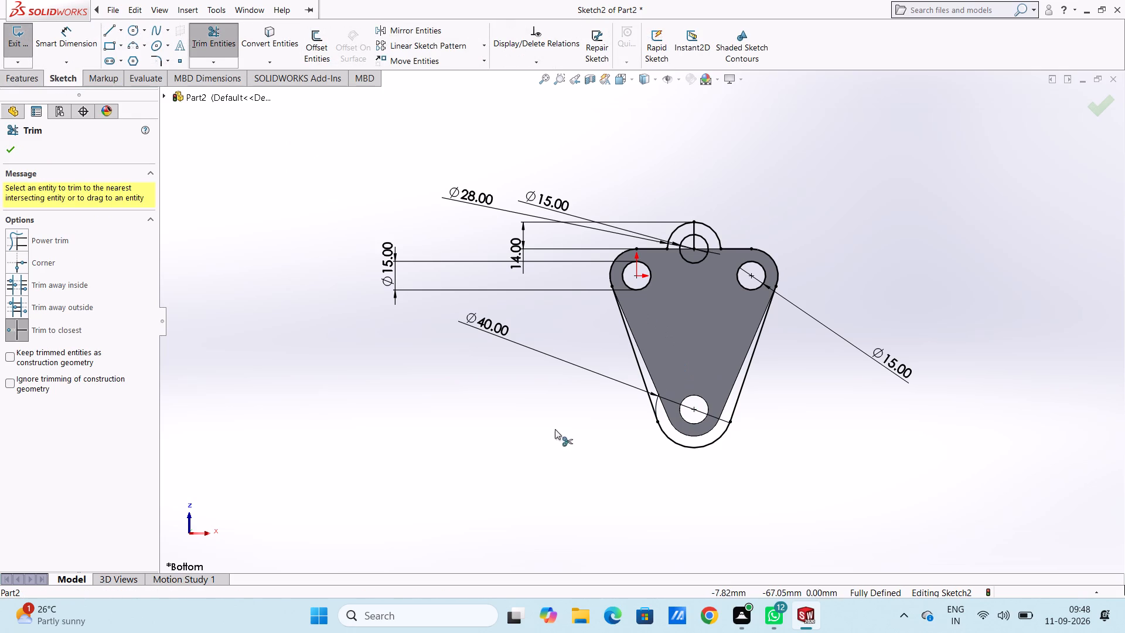
key(Escape)
key(Escape)
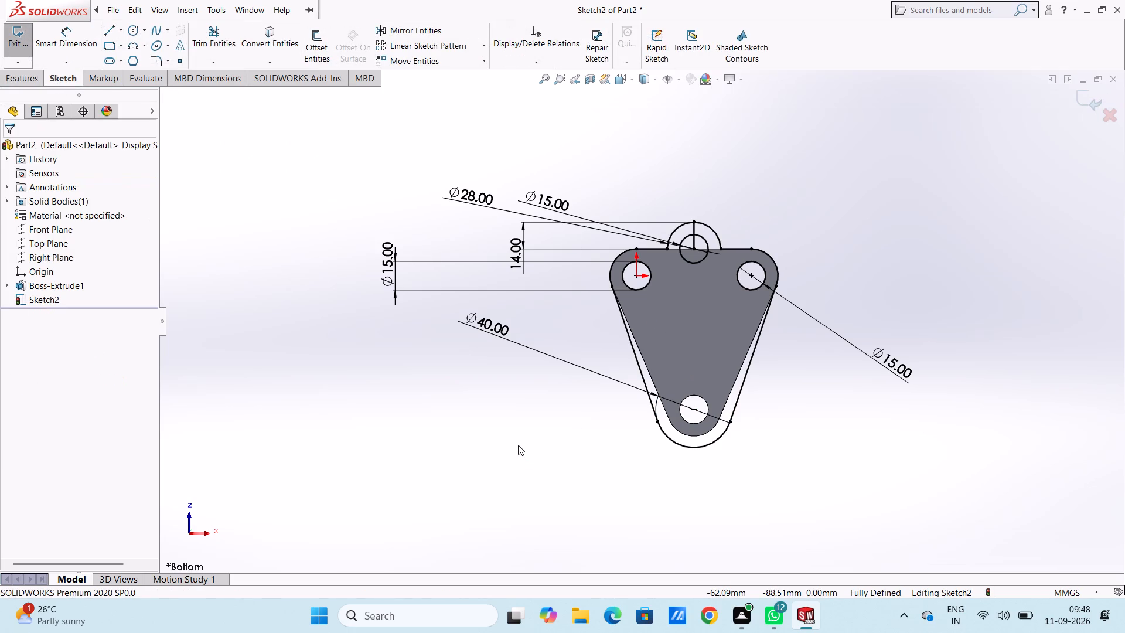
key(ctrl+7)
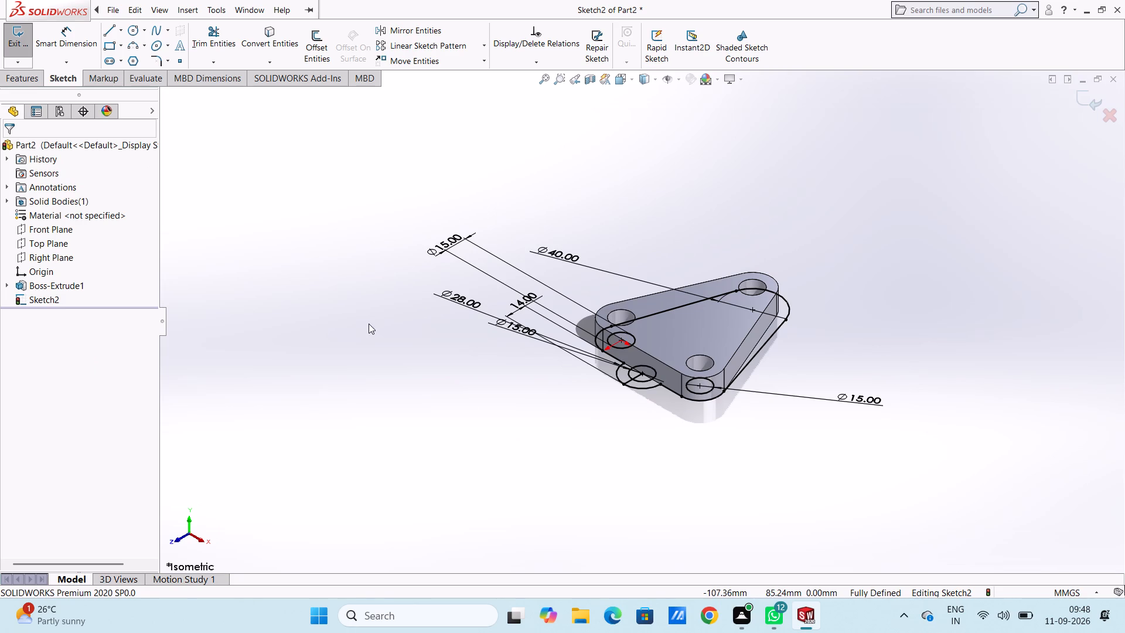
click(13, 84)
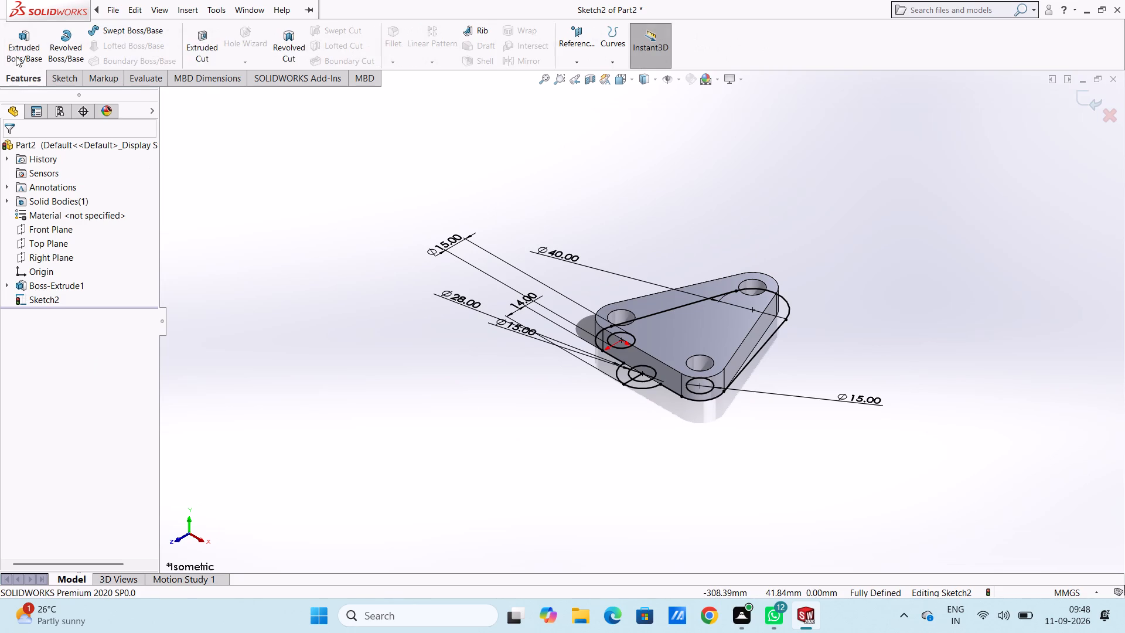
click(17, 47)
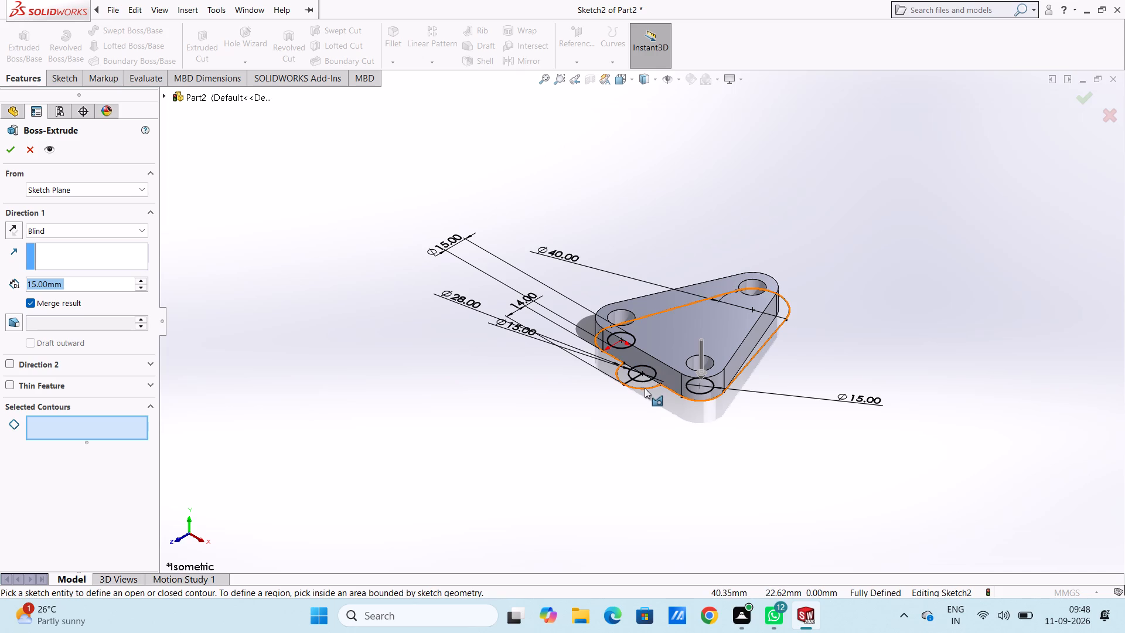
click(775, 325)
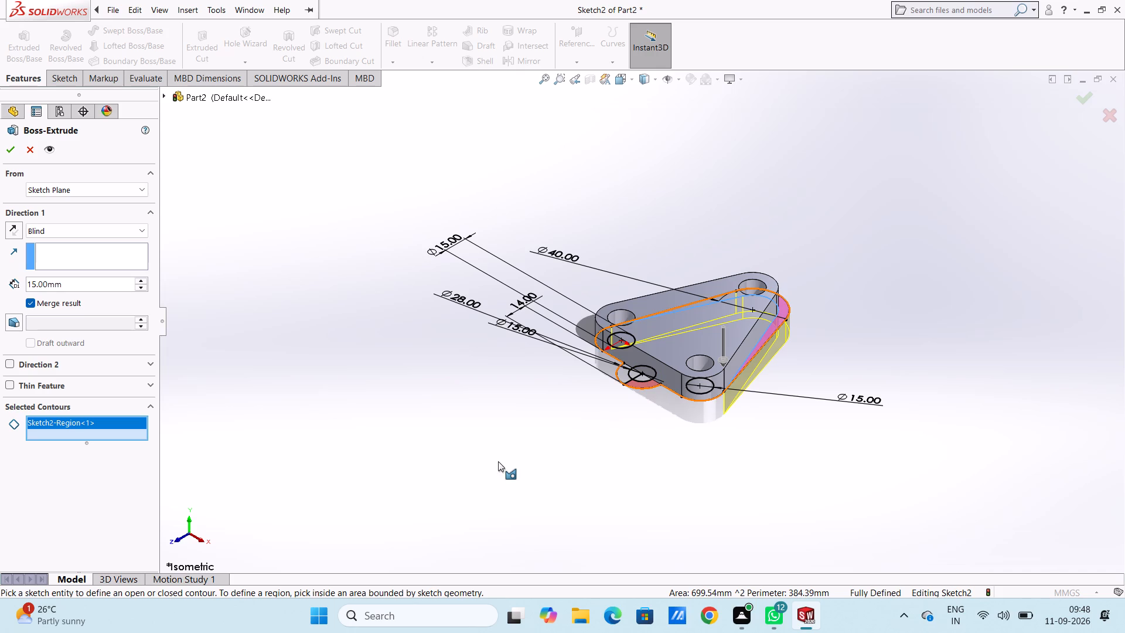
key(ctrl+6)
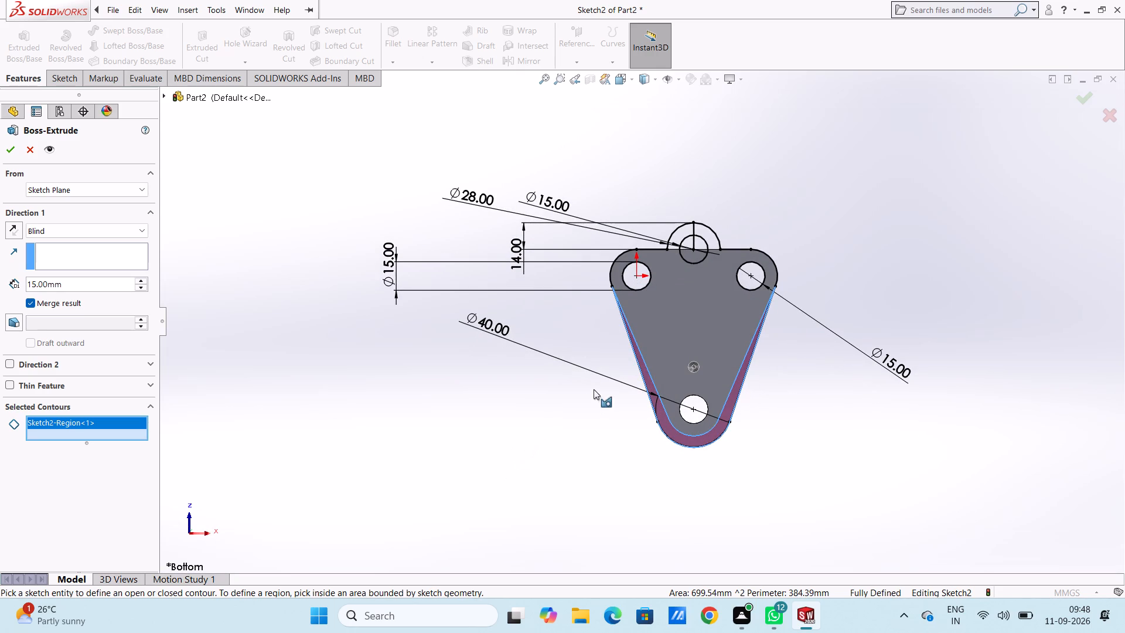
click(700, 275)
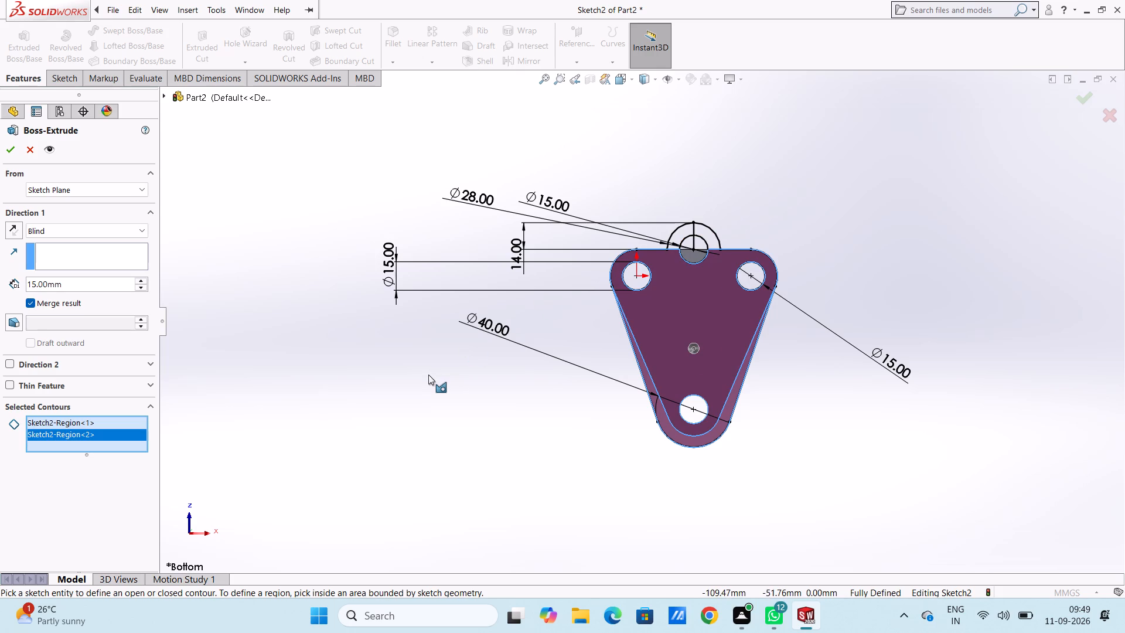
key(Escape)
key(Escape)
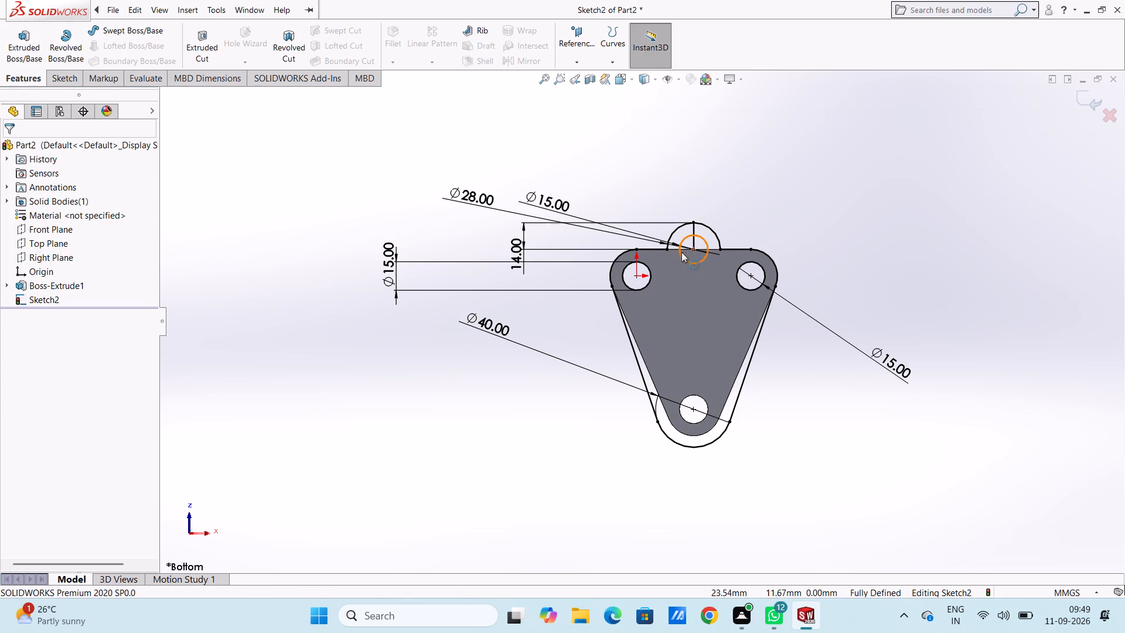
Delete the 14 mm vertical line inside the 28 mm arc, along with its associated dimension.
click(693, 230)
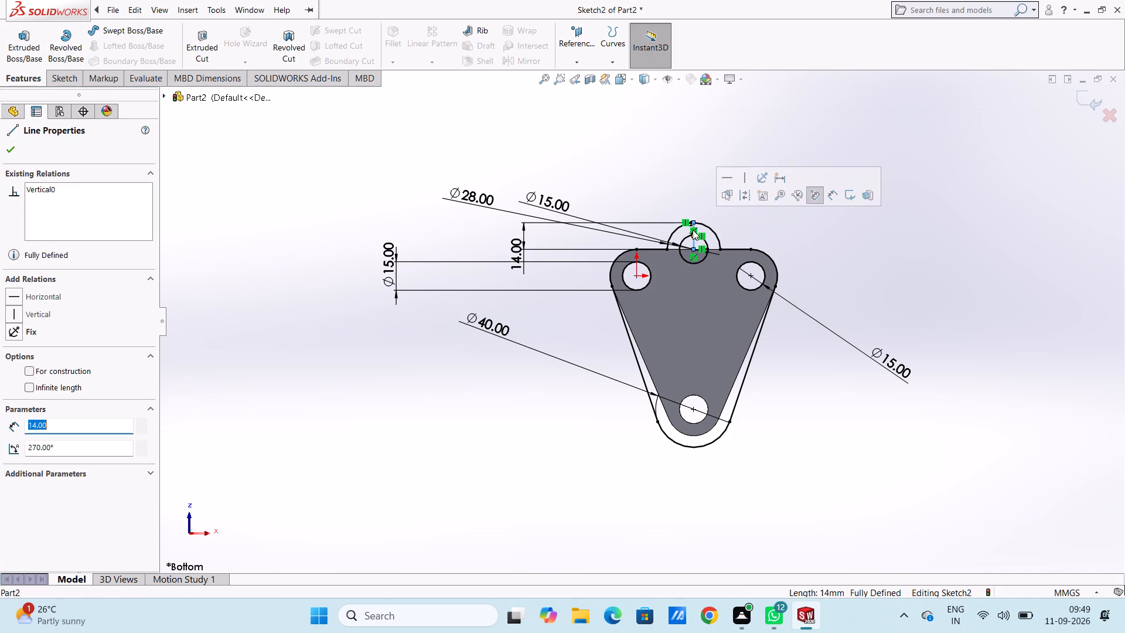
key(Delete)
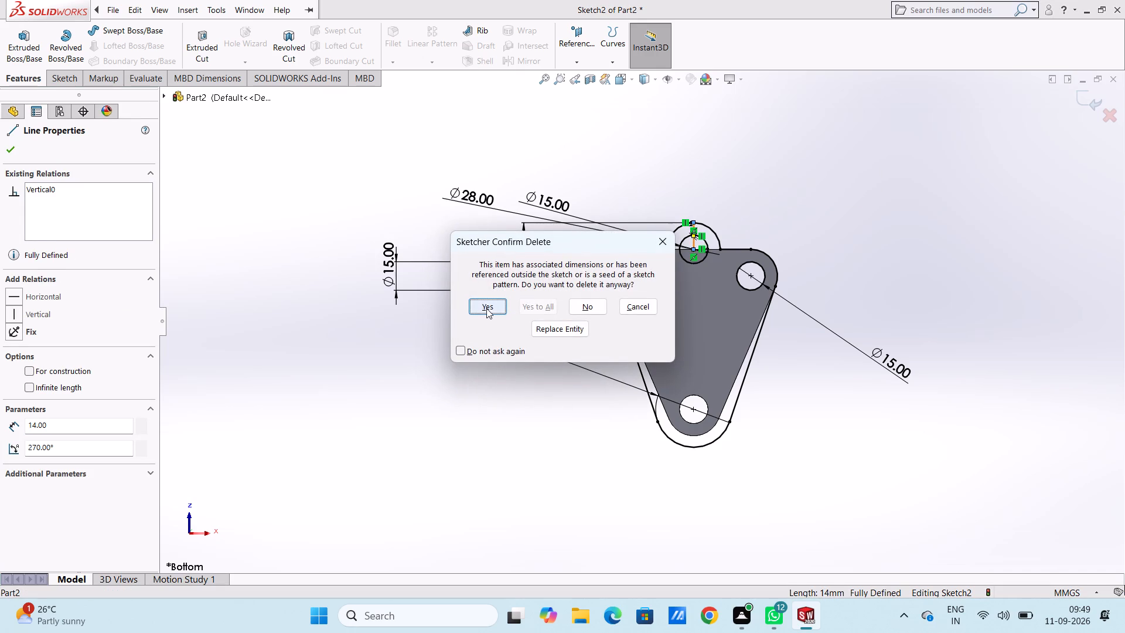
click(486, 308)
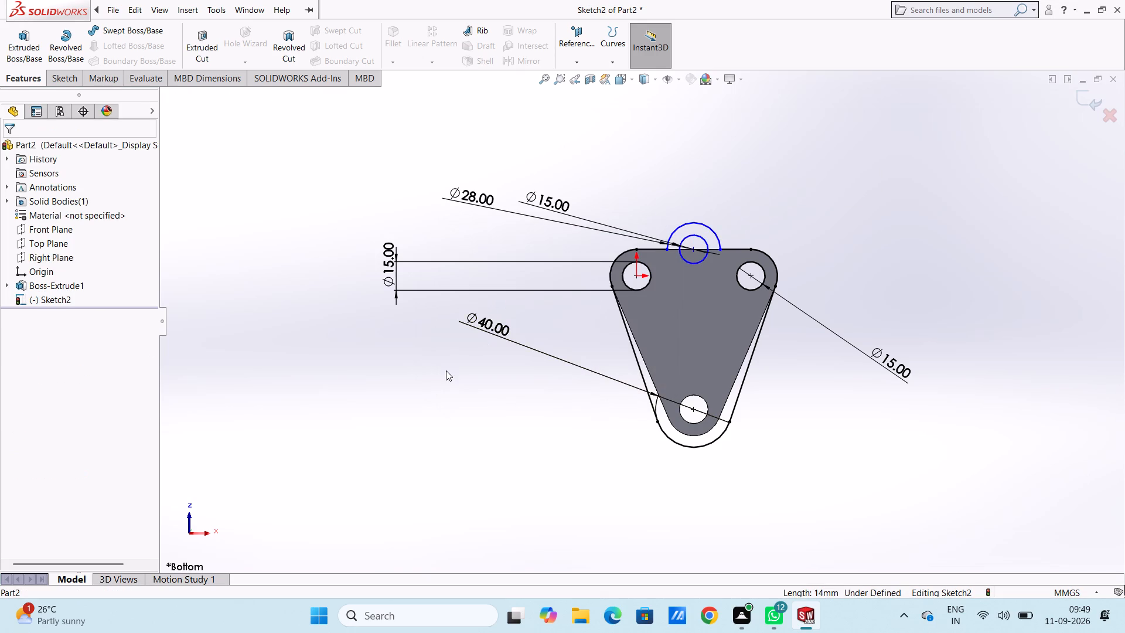
Extrude the second profile as a 15 mm blind boss, reversing its direction into the existing plate and merging the result.
click(12, 48)
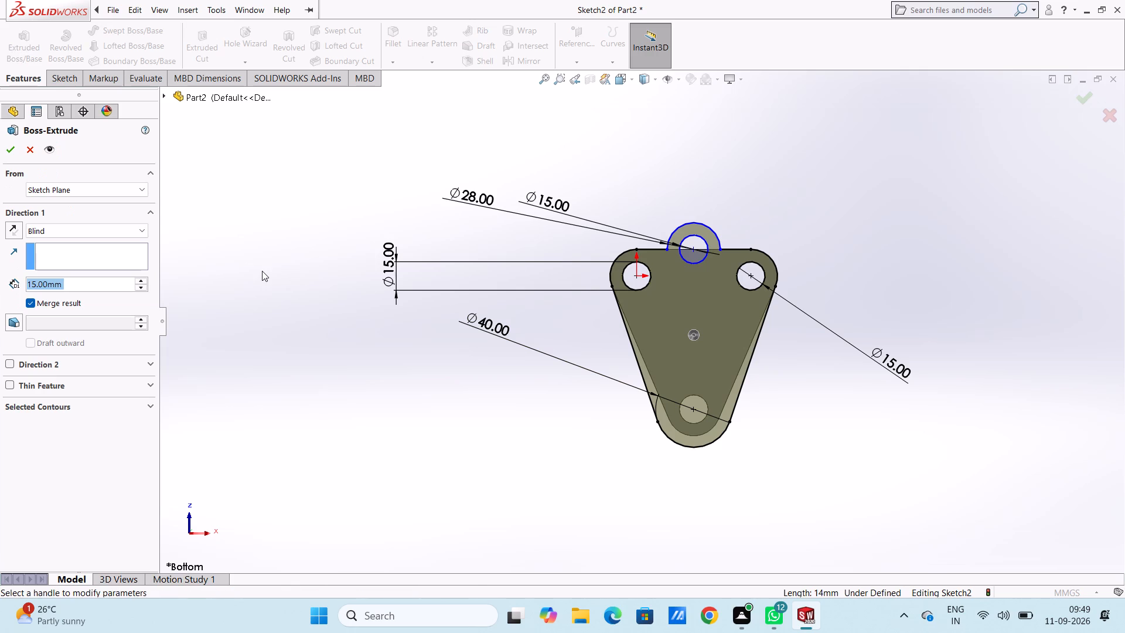
key(ctrl+7)
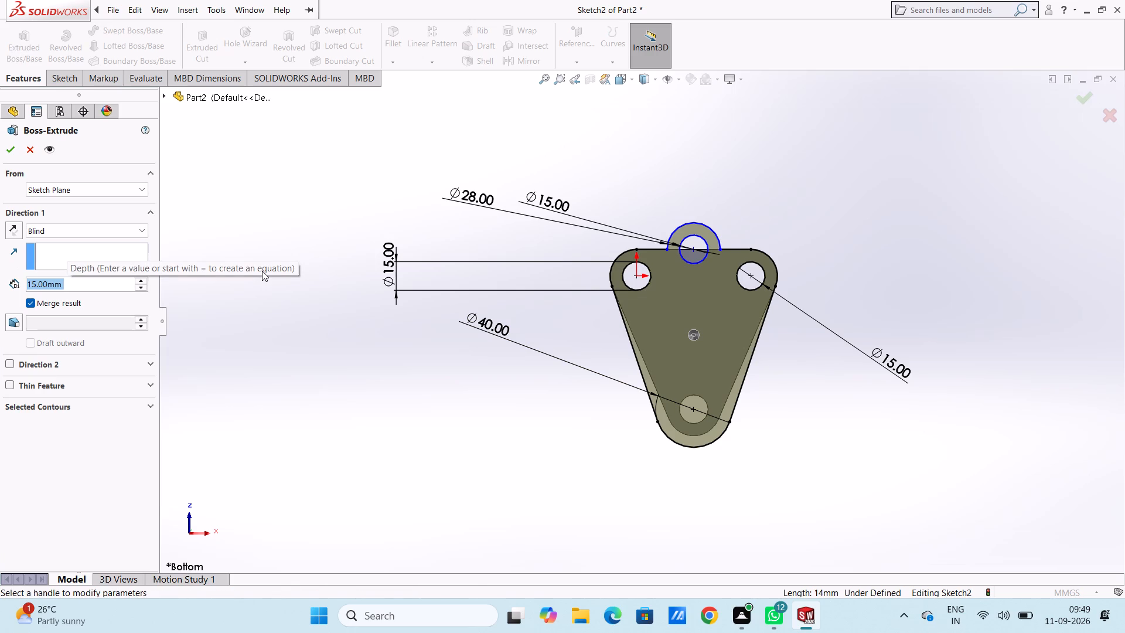
right_click(262, 271)
click(285, 288)
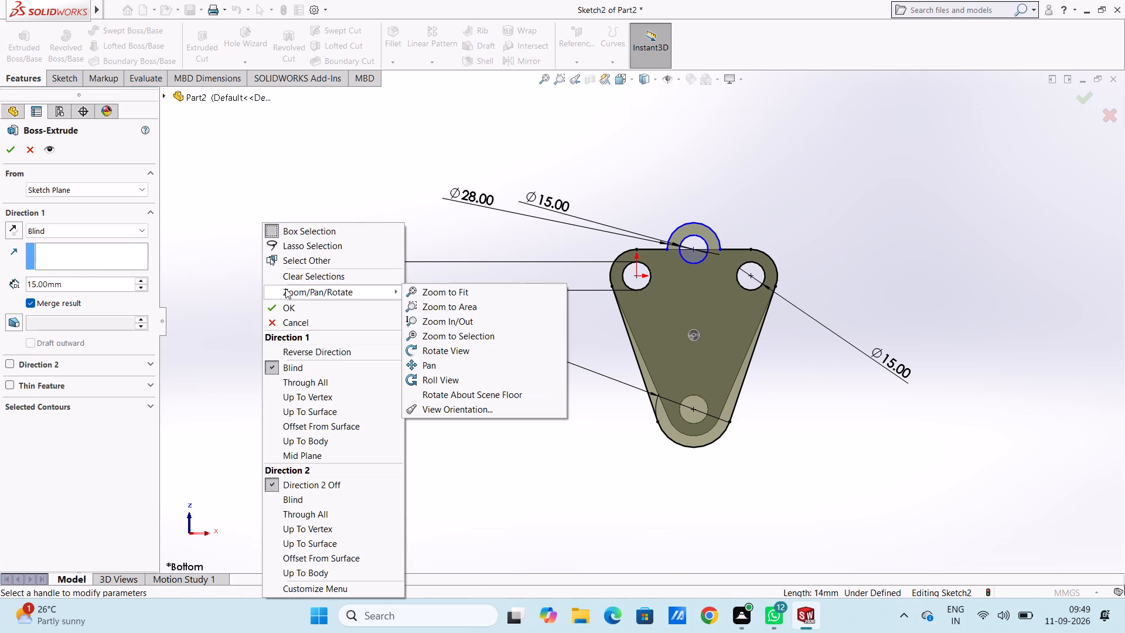
click(439, 353)
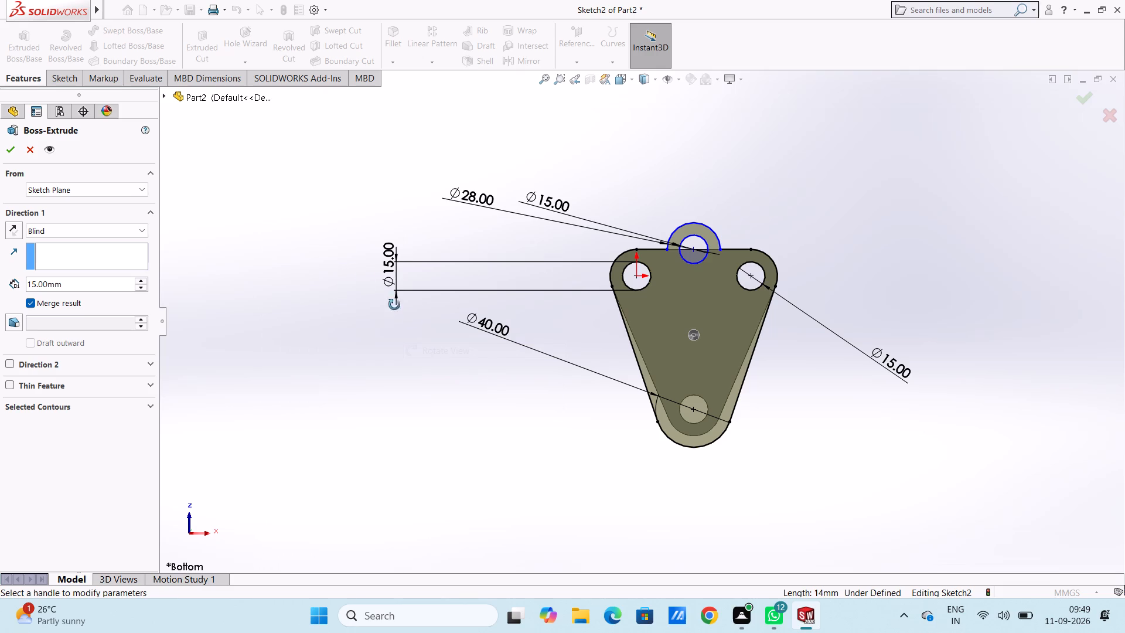
drag(329, 236, 302, 361)
drag(636, 128, 595, 186)
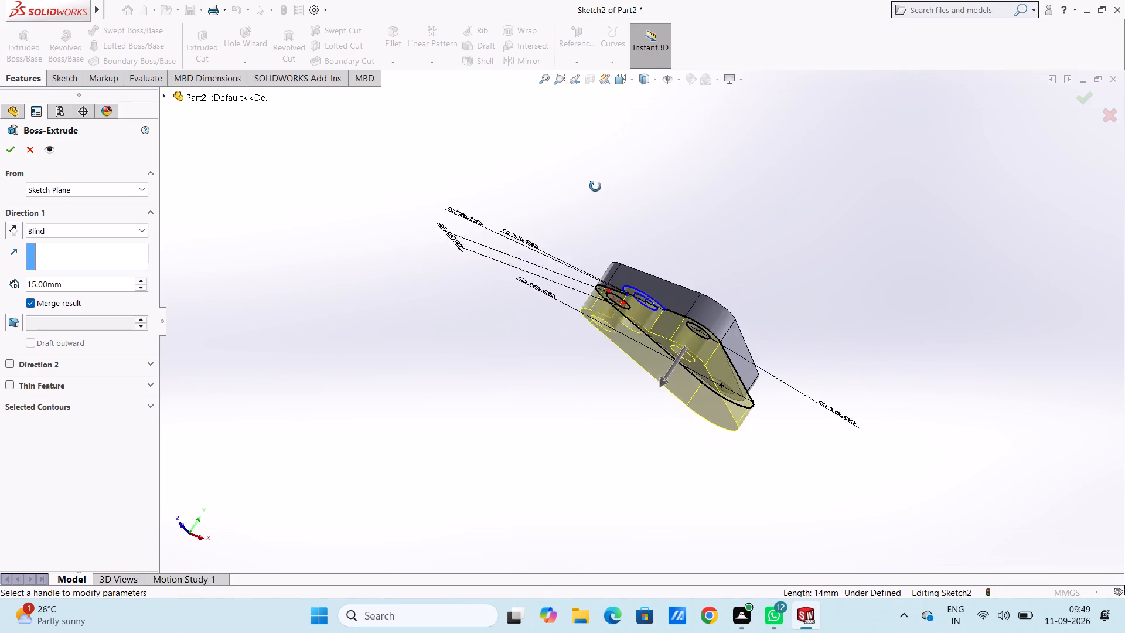
drag(595, 186, 460, 290)
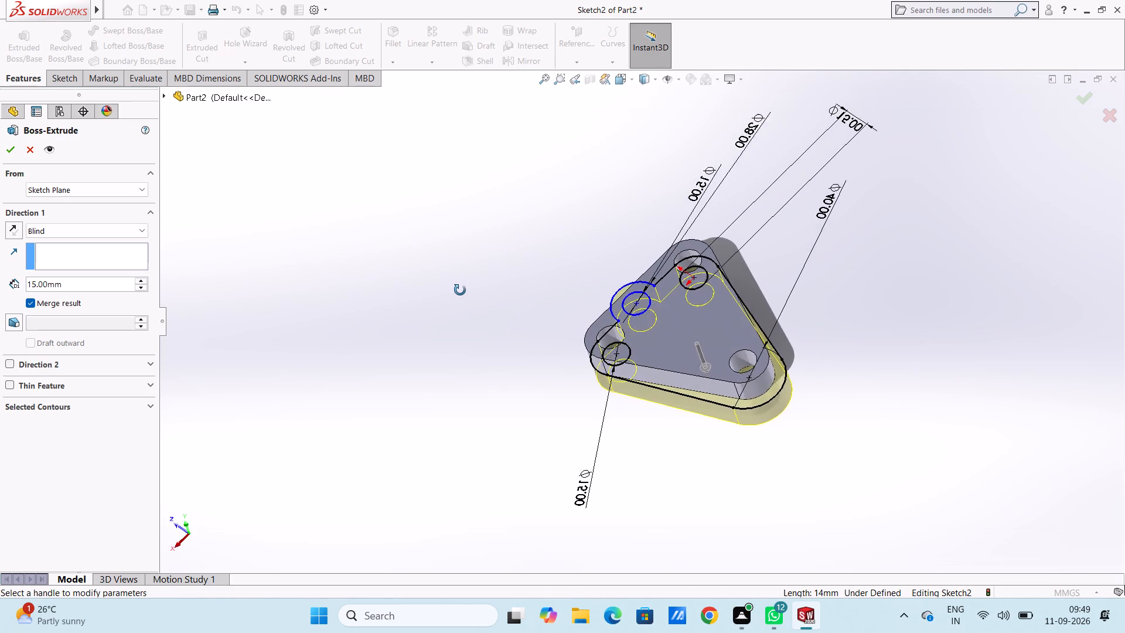
drag(460, 290, 460, 366)
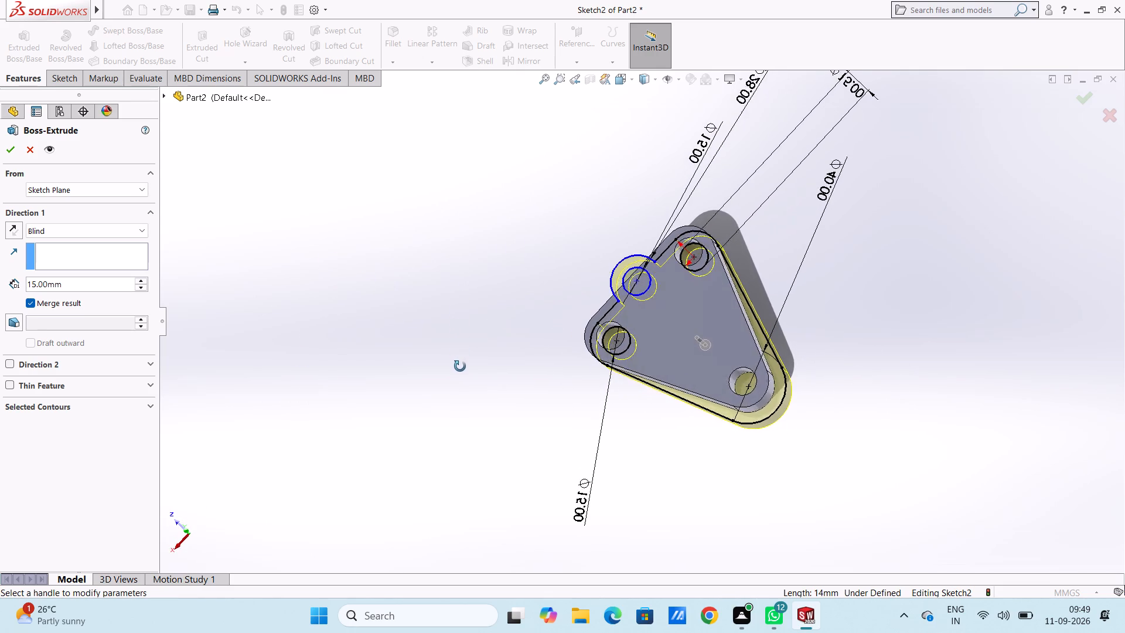
drag(460, 366, 486, 356)
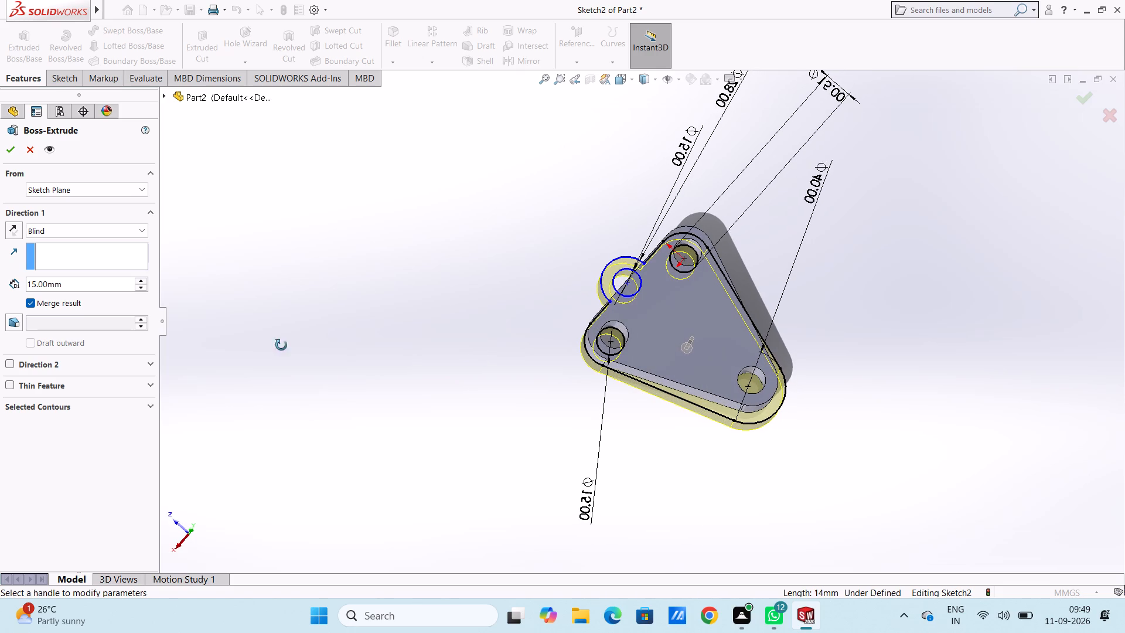
key(Escape)
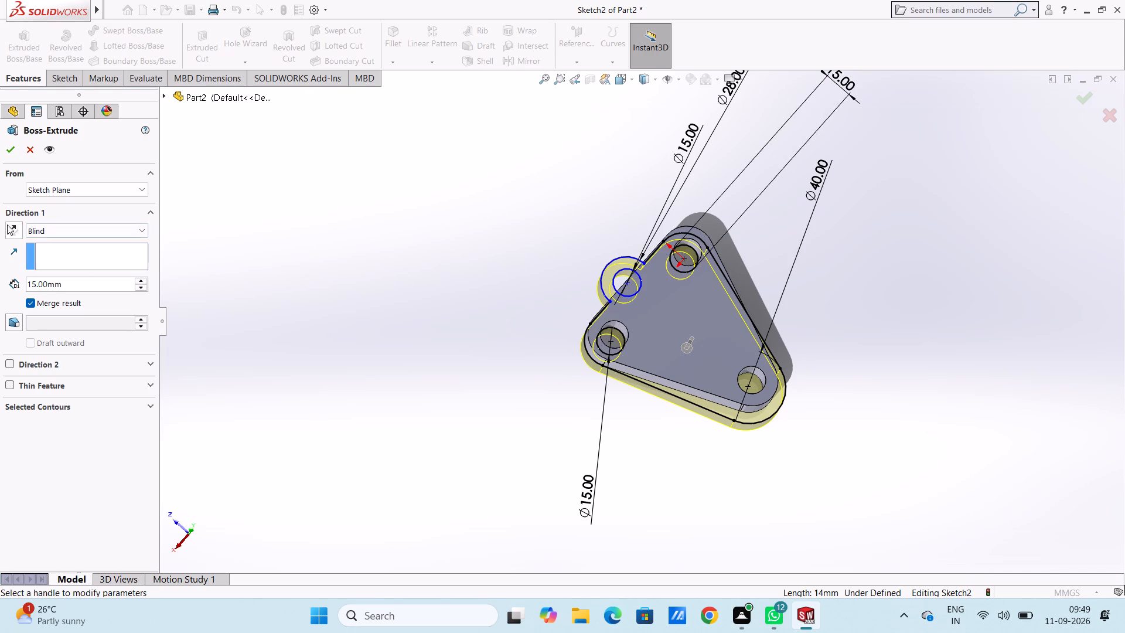
click(11, 227)
click(11, 155)
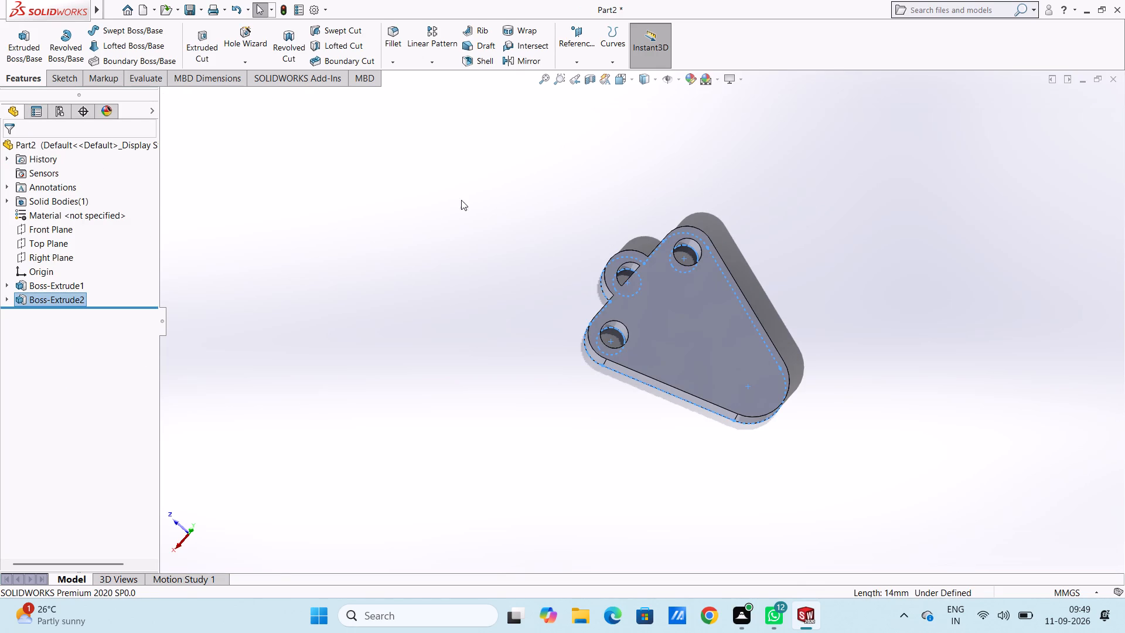
click(466, 205)
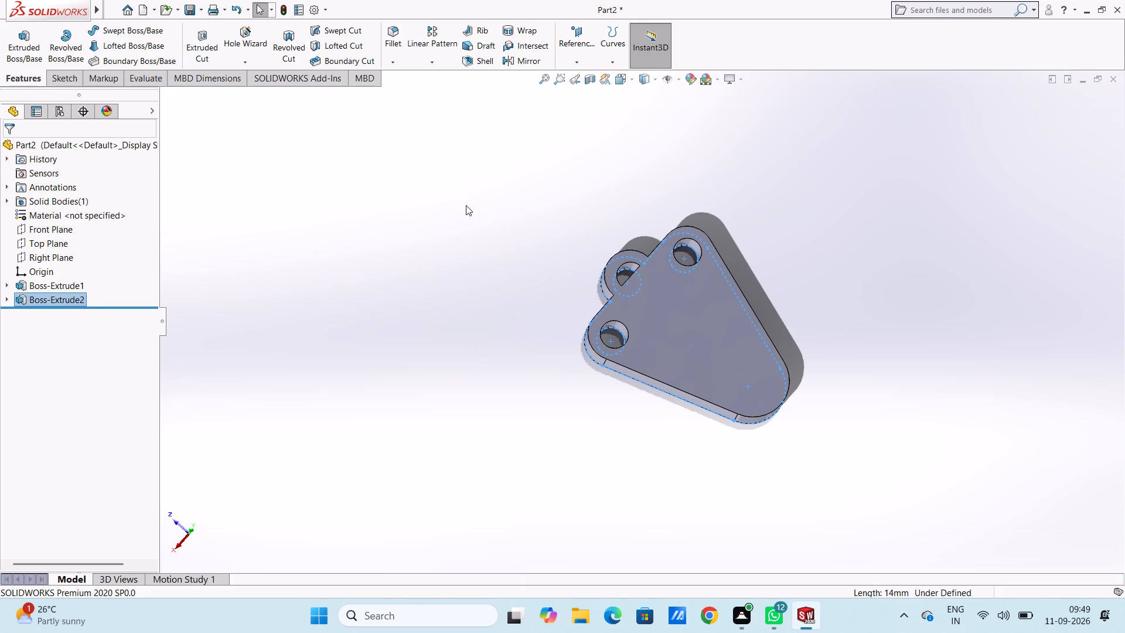
Start a sketch on the plate's top face and draw a 20 mm radius circle at the narrow end, centred at X 30, Y 70.
key(ctrl+5)
key(ctrl+7)
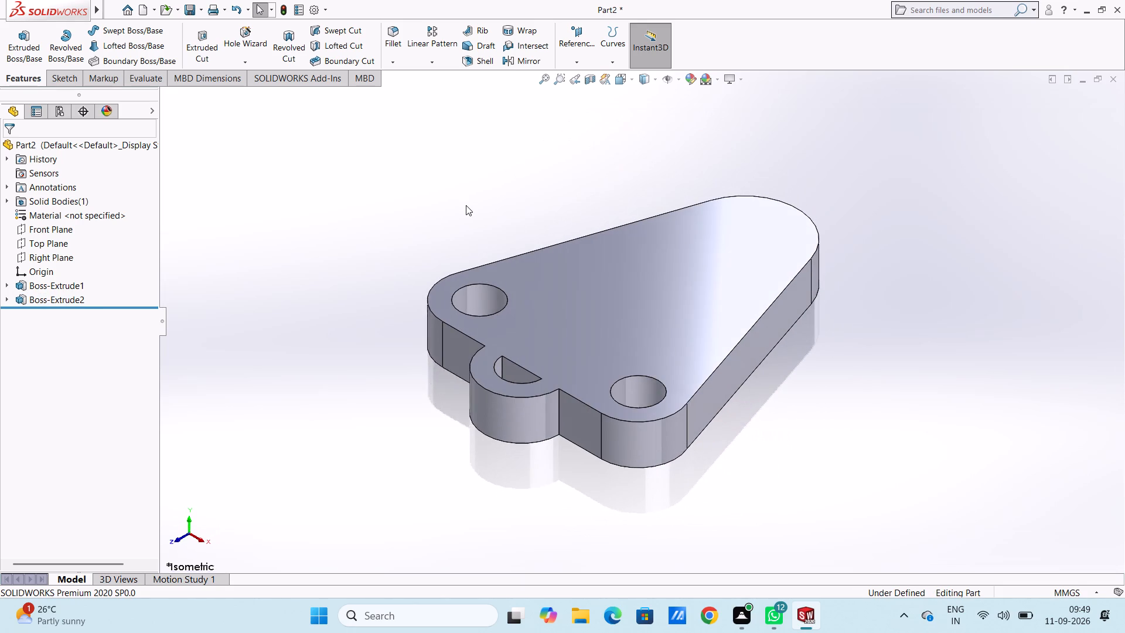
key(ctrl+5)
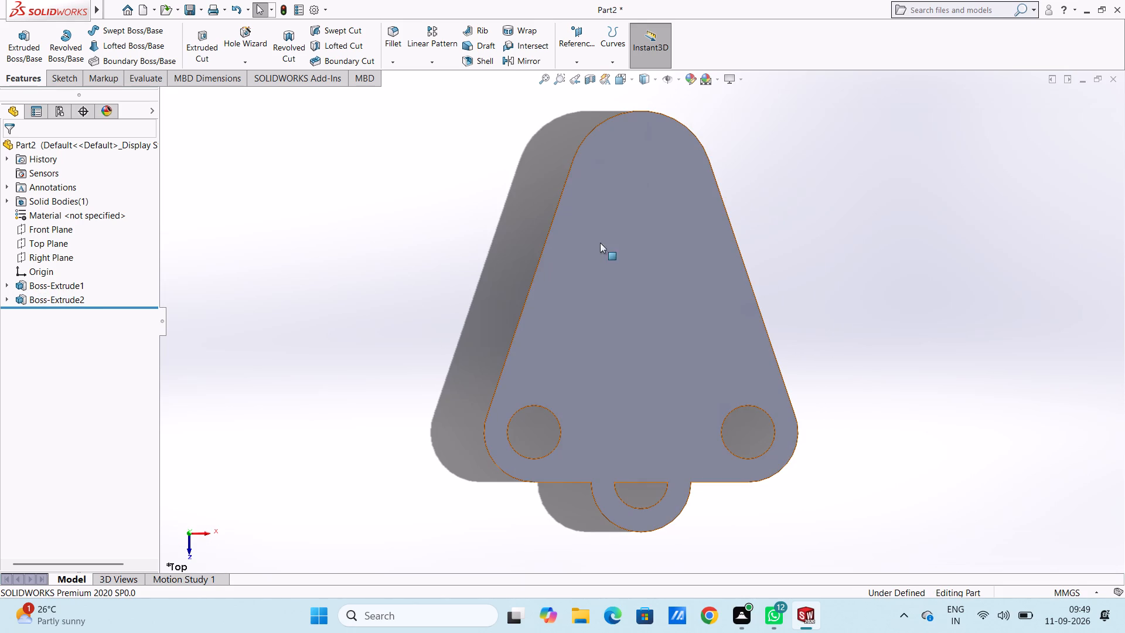
click(637, 296)
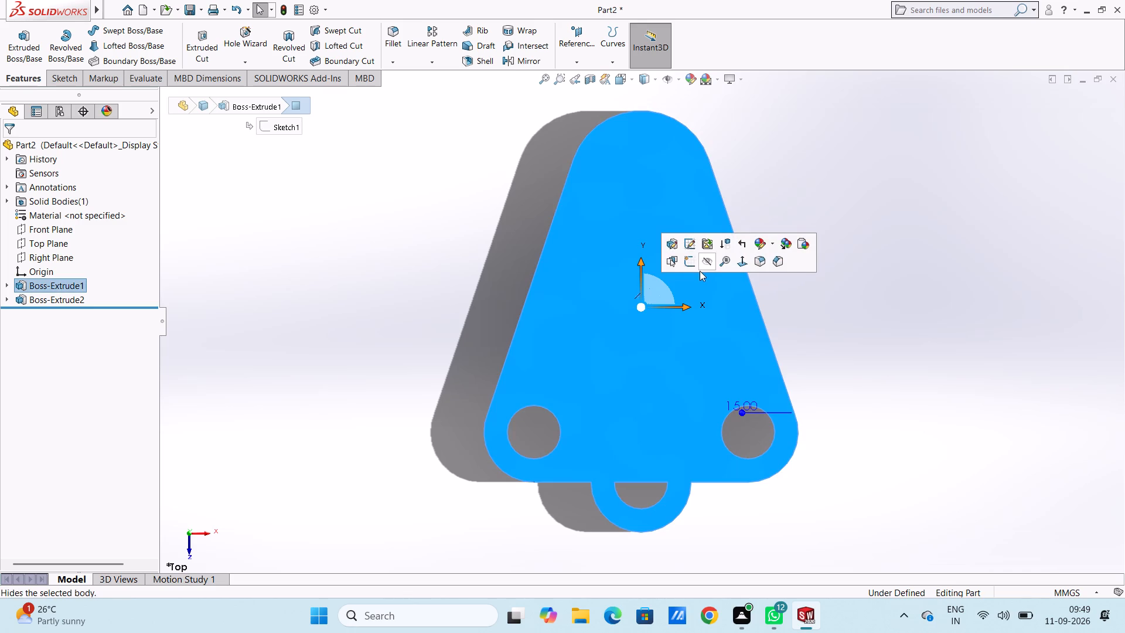
click(688, 264)
click(410, 237)
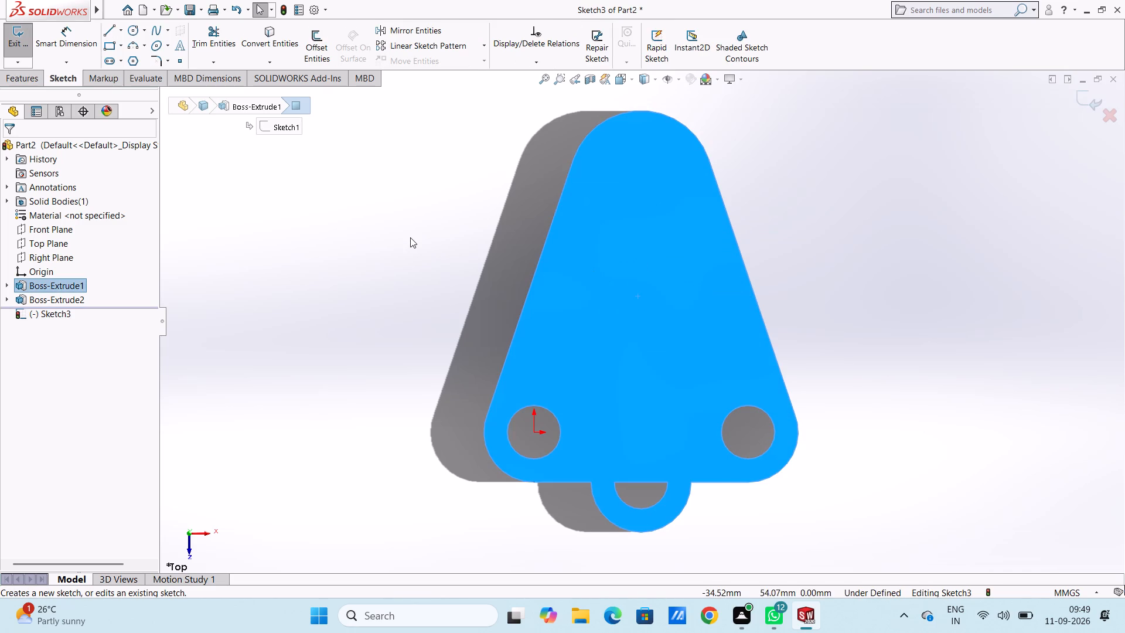
click(132, 31)
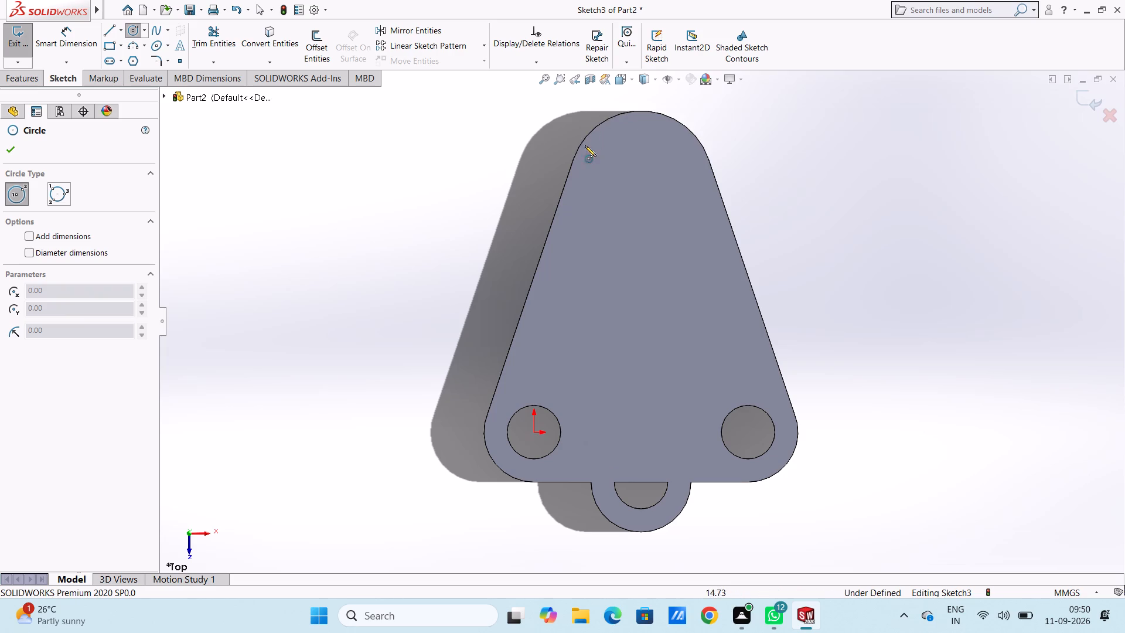
click(641, 182)
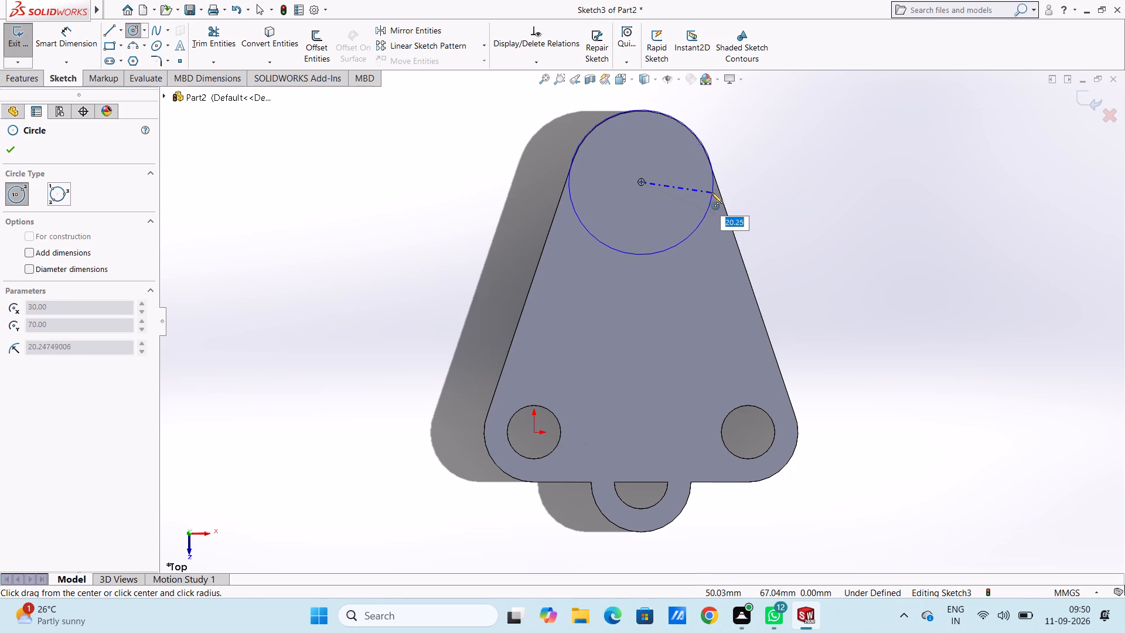
text(20)
key(Return)
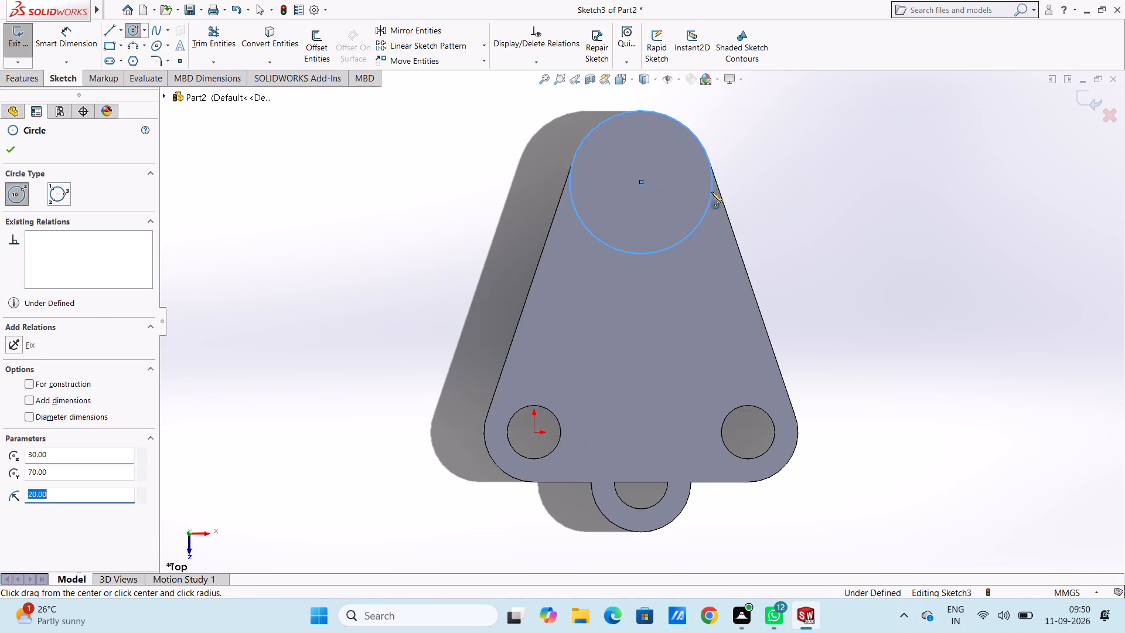
key(Escape)
key(Escape)
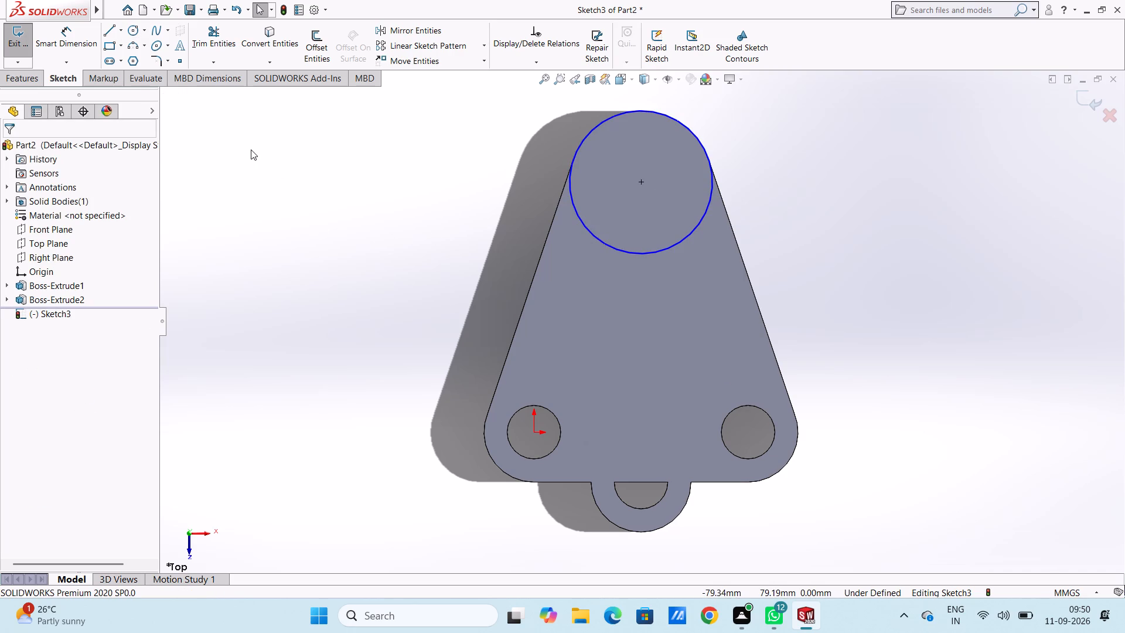
Draw two slanted lines about 84 mm long joining the circle's side quadrant points to the corners where the small lug meets the plate.
key(l)
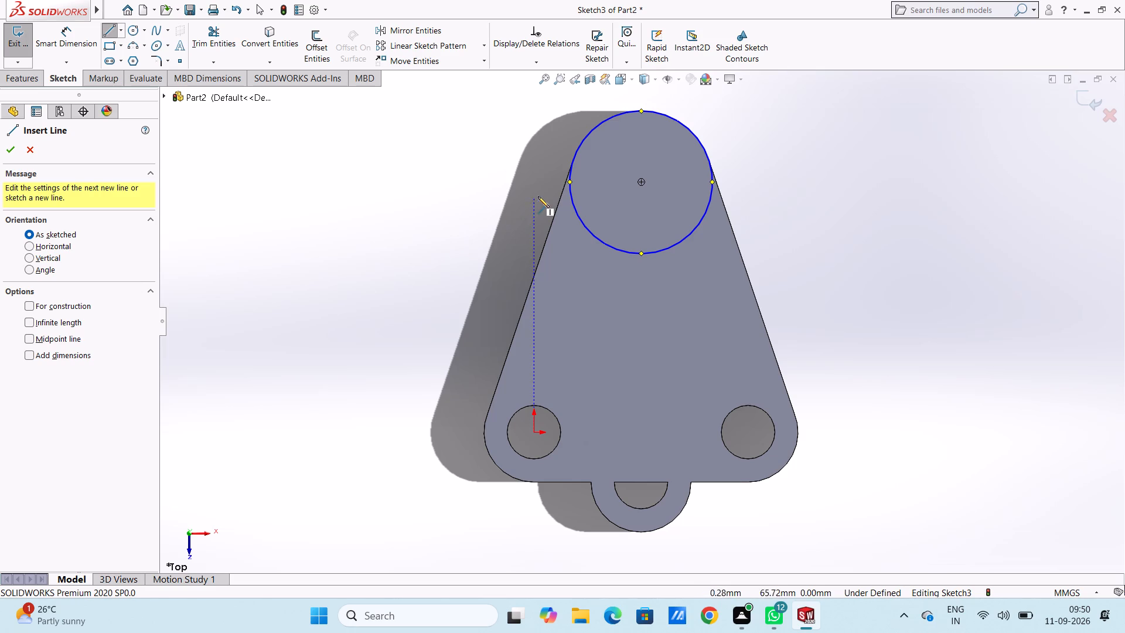
click(568, 183)
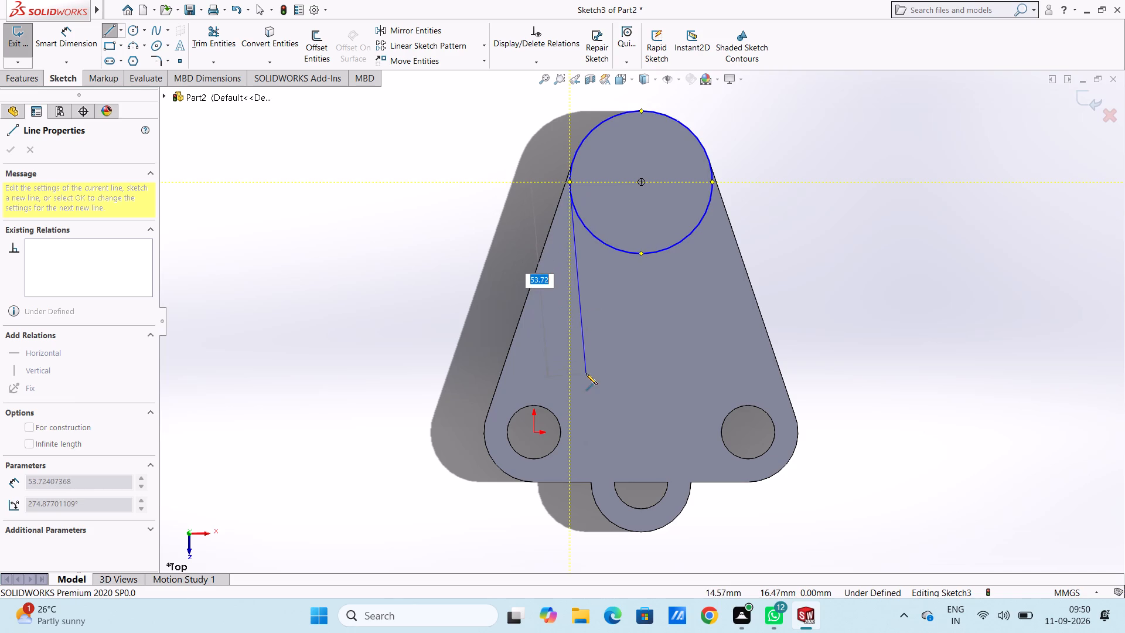
click(593, 481)
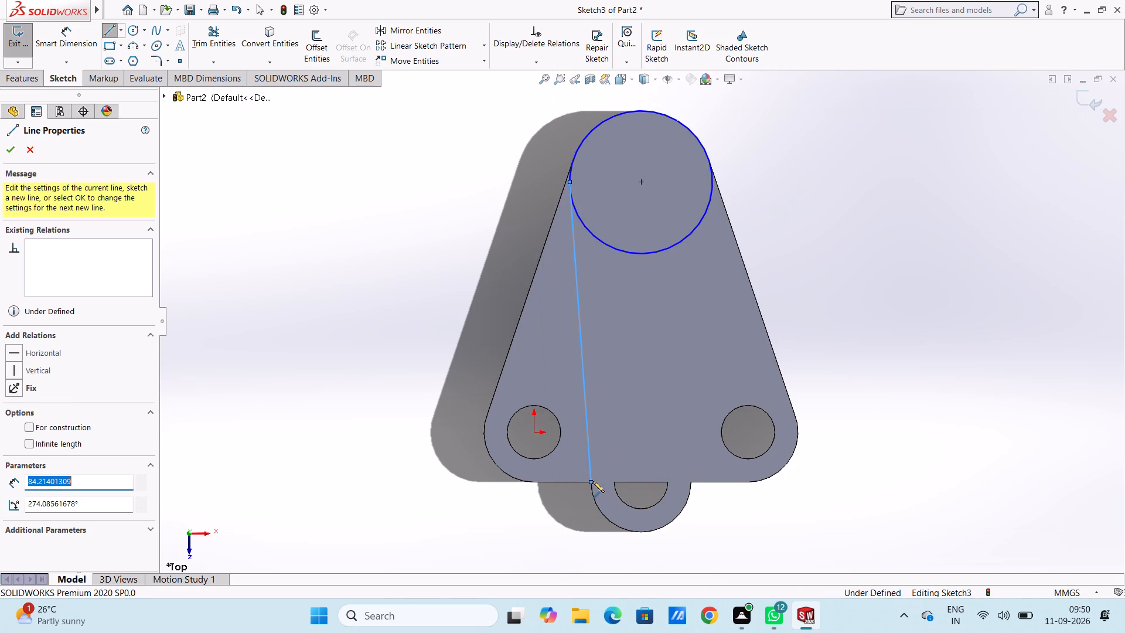
key(Escape)
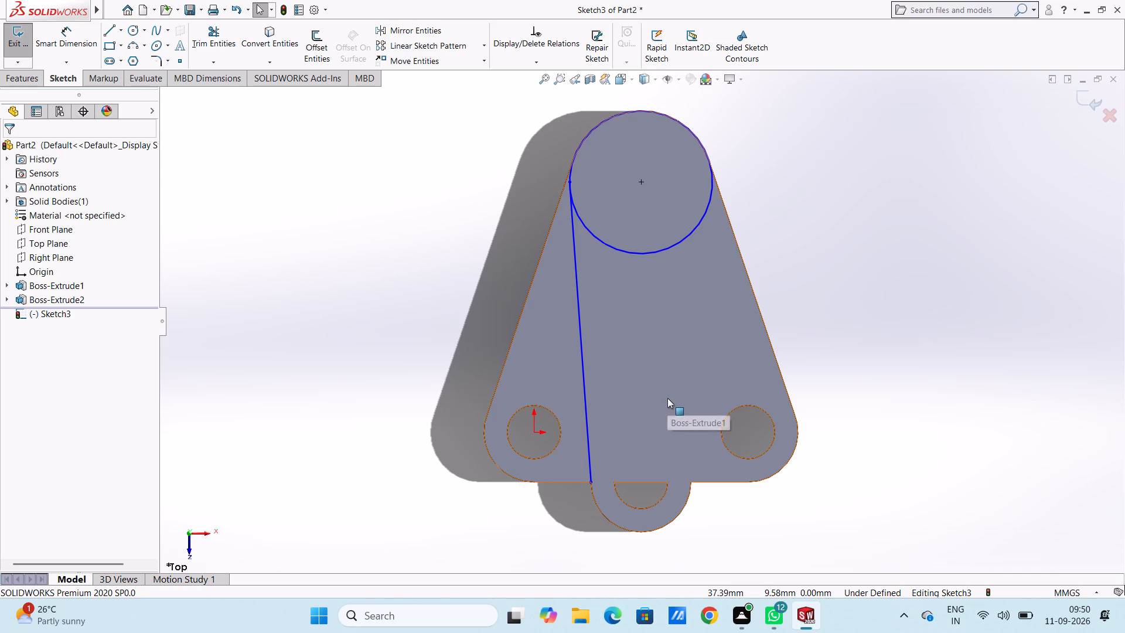
key(l)
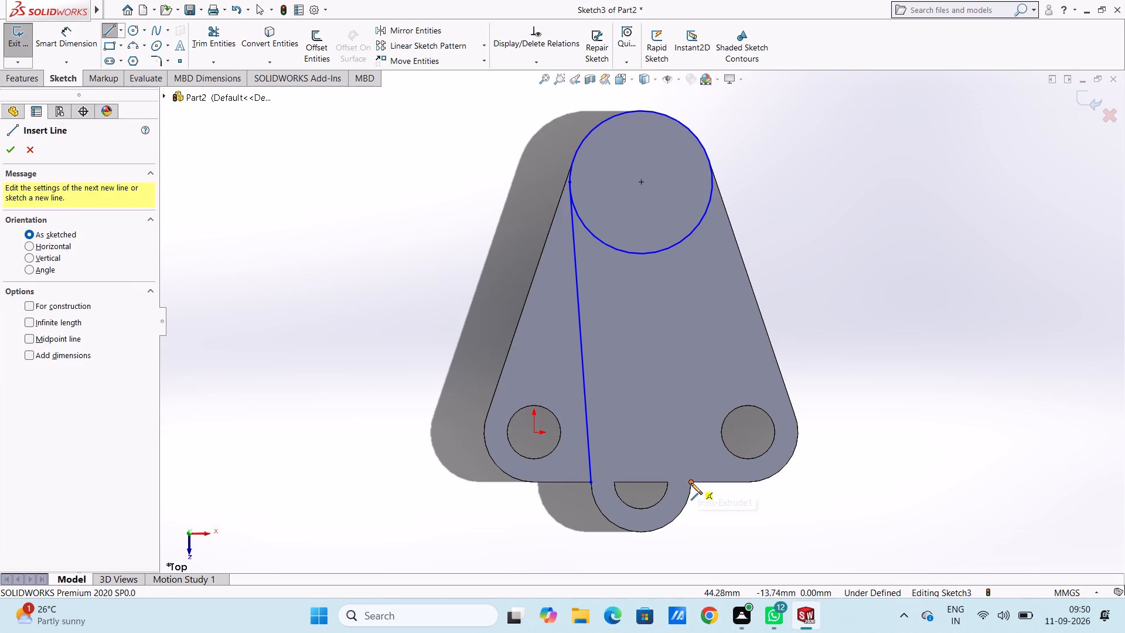
click(689, 484)
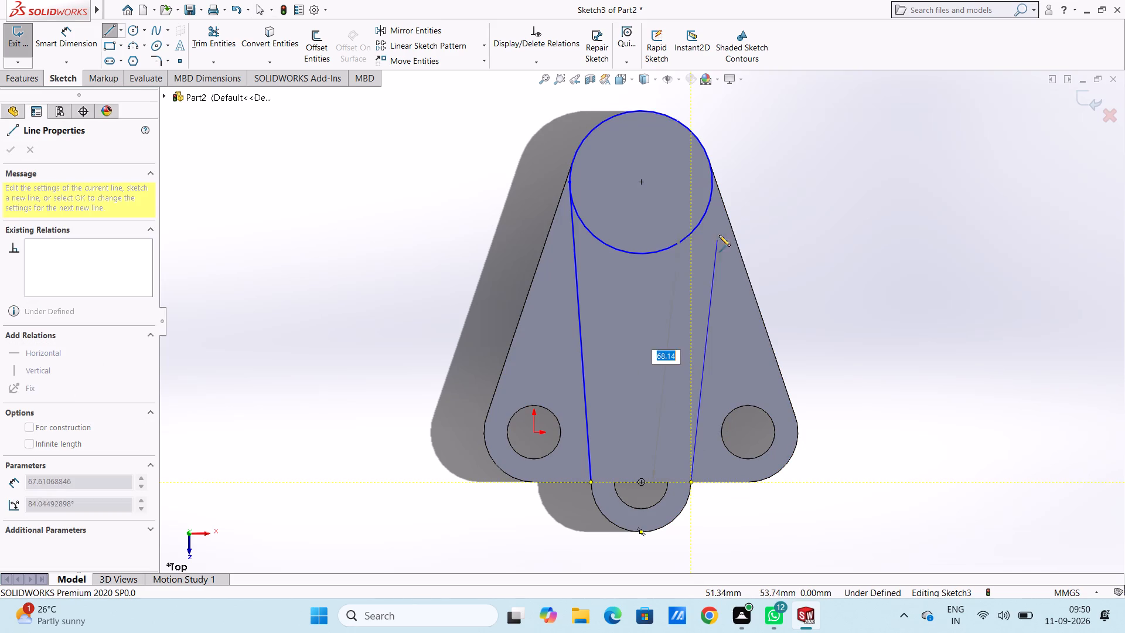
click(712, 183)
key(Escape)
key(Escape)
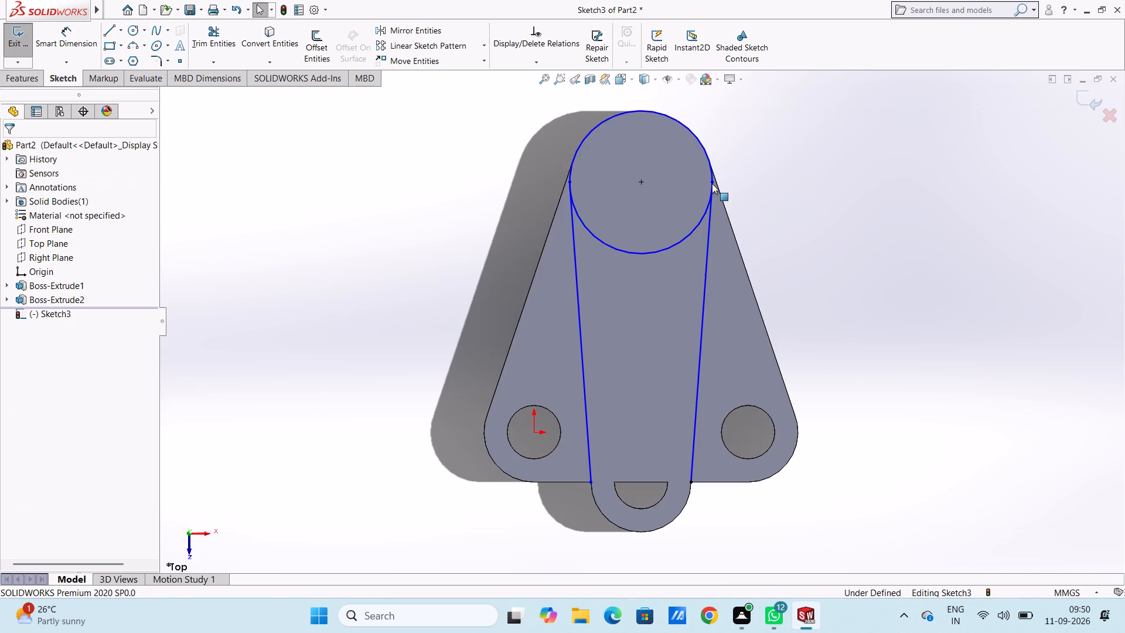
Draw three-point arcs of 14 mm radius along the lug's outer edge and 7.5 mm radius along its half-round hole edge.
click(132, 50)
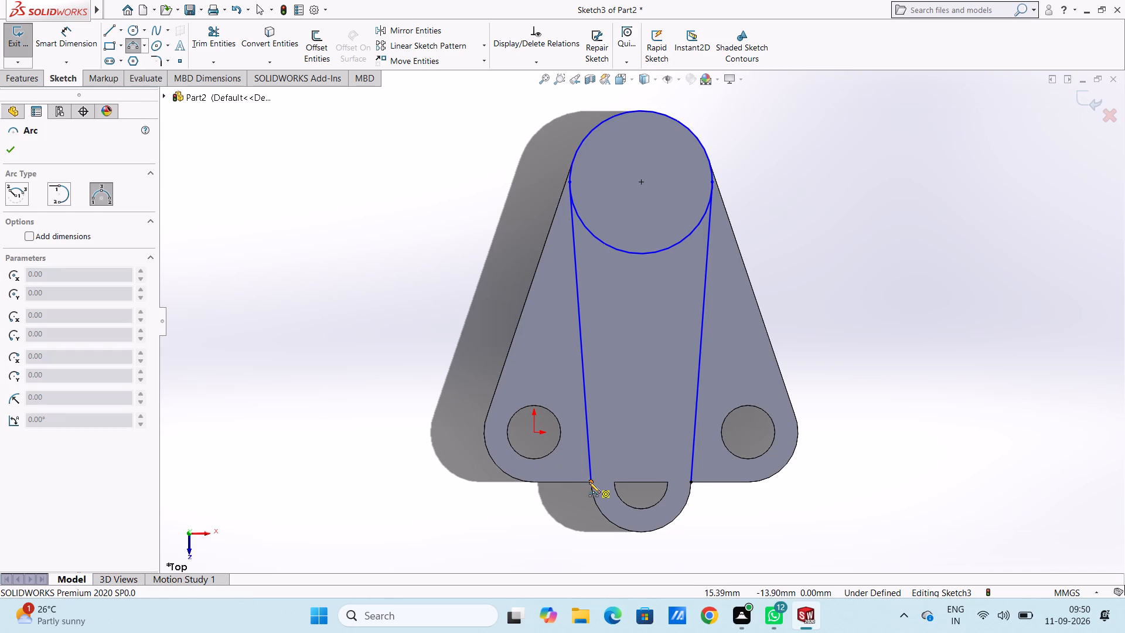
click(589, 483)
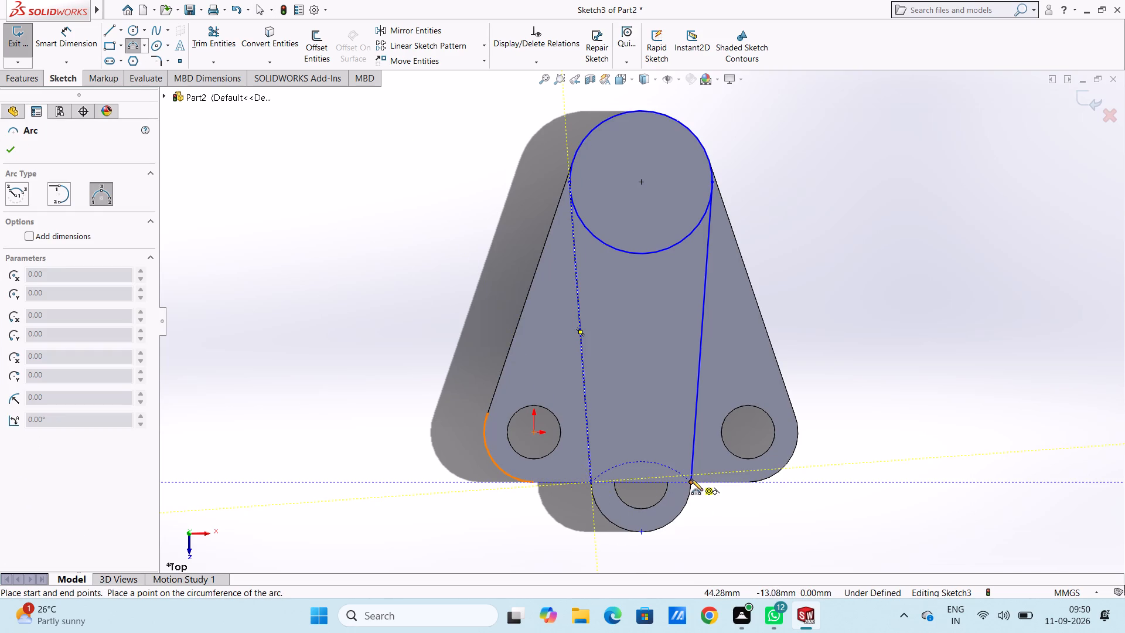
click(691, 481)
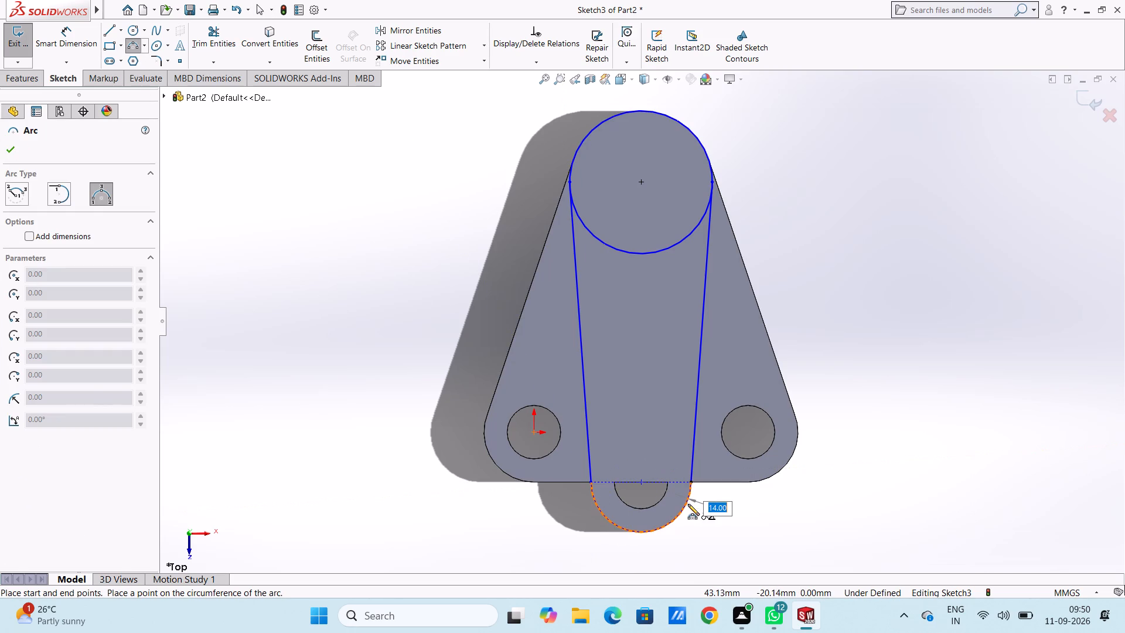
click(688, 504)
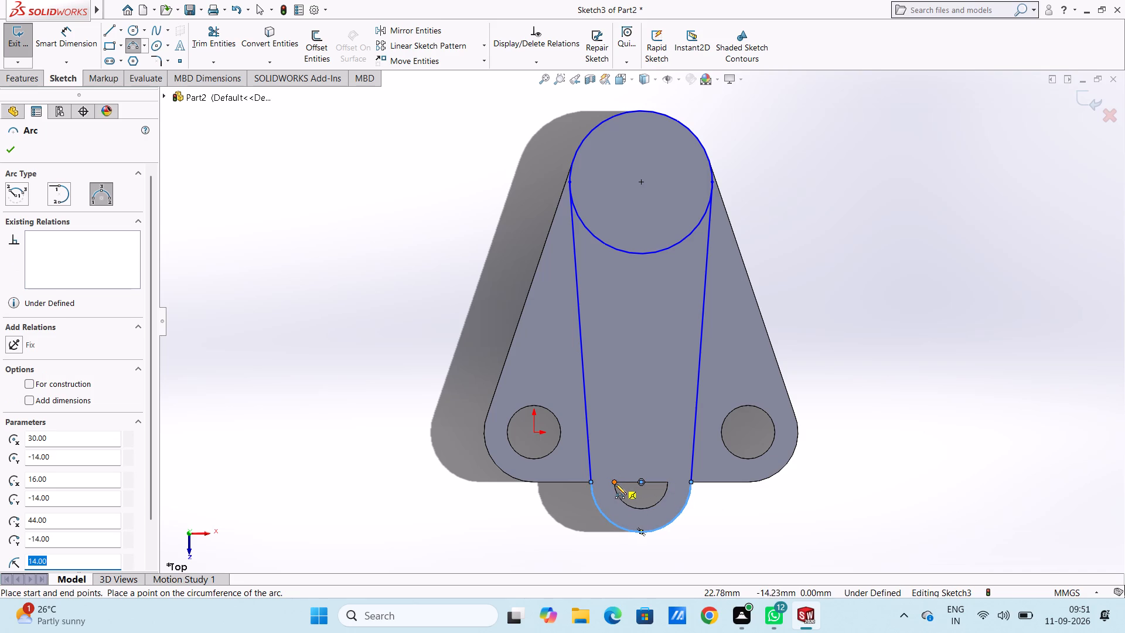
click(615, 484)
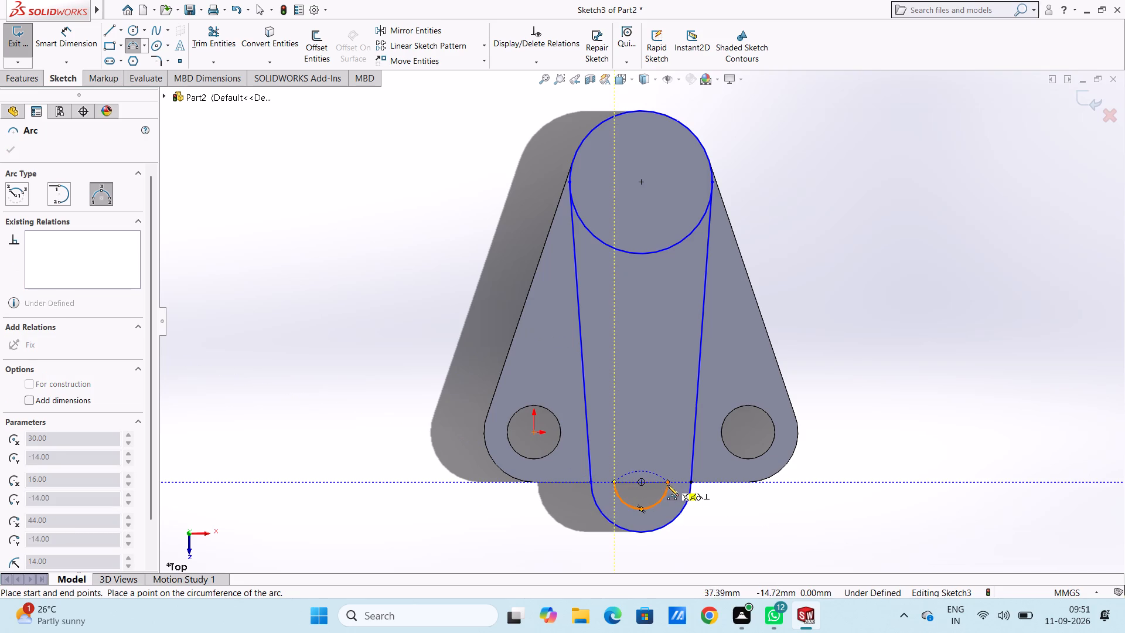
click(666, 483)
click(664, 499)
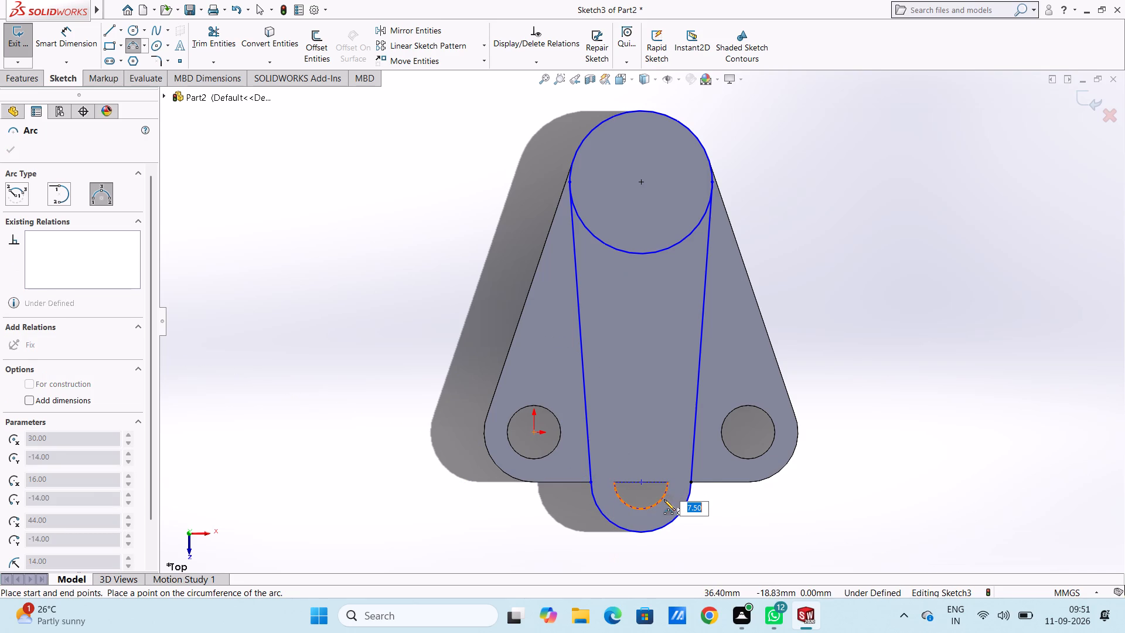
key(Escape)
key(Escape)
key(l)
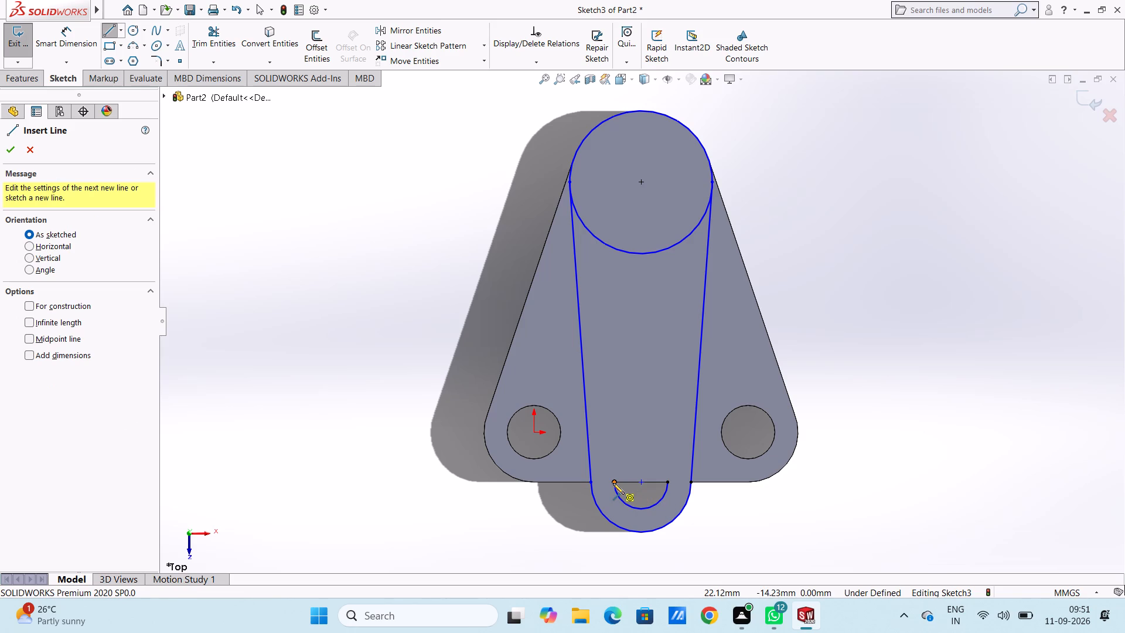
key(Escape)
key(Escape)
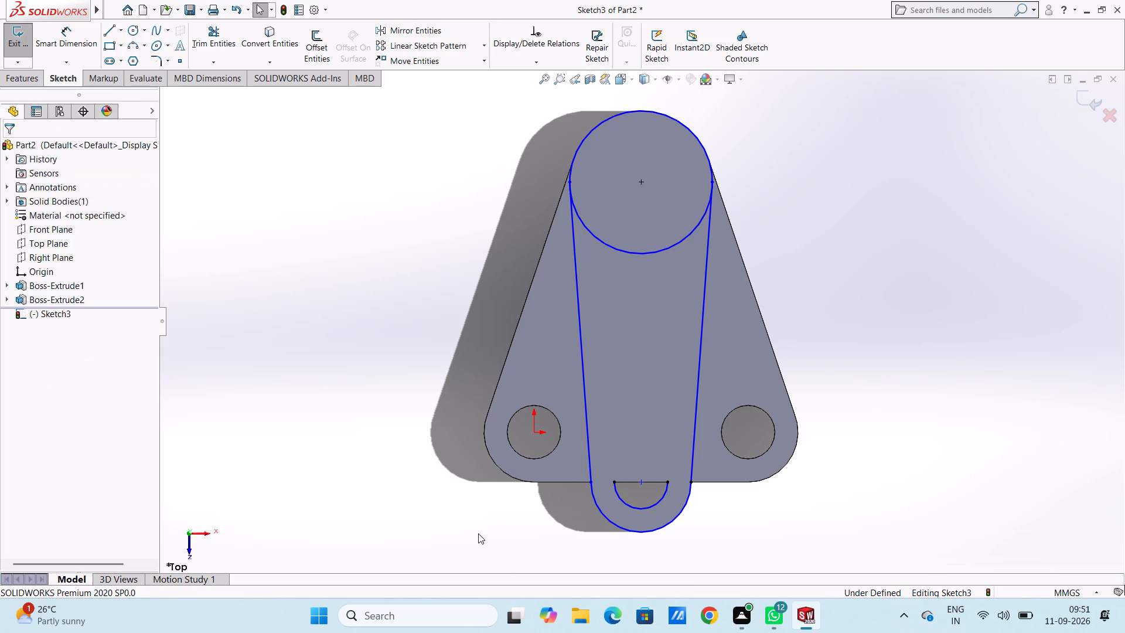
Draw a 7.5 mm radius circle centred at X 30, Y -14, coinciding with the lug's half-round hole edge.
click(139, 33)
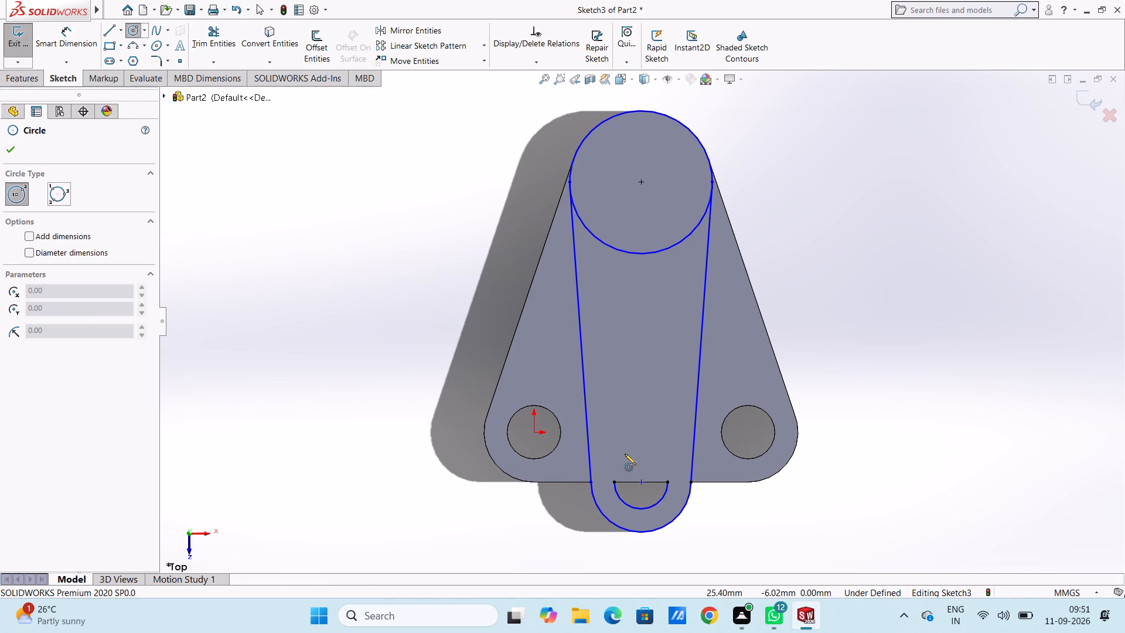
click(640, 484)
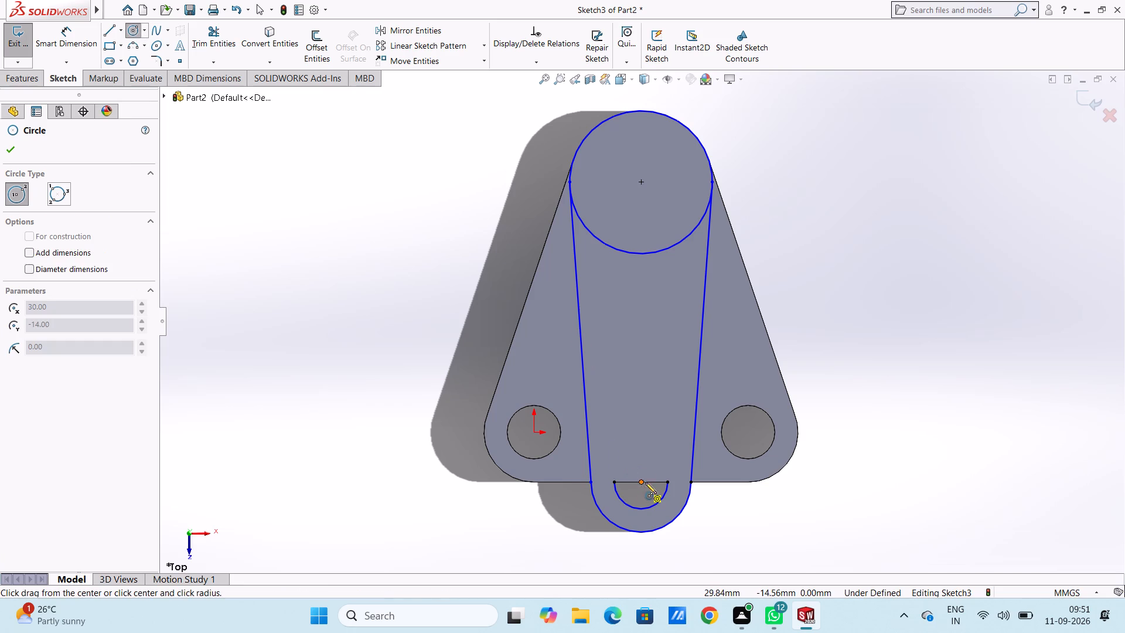
click(668, 490)
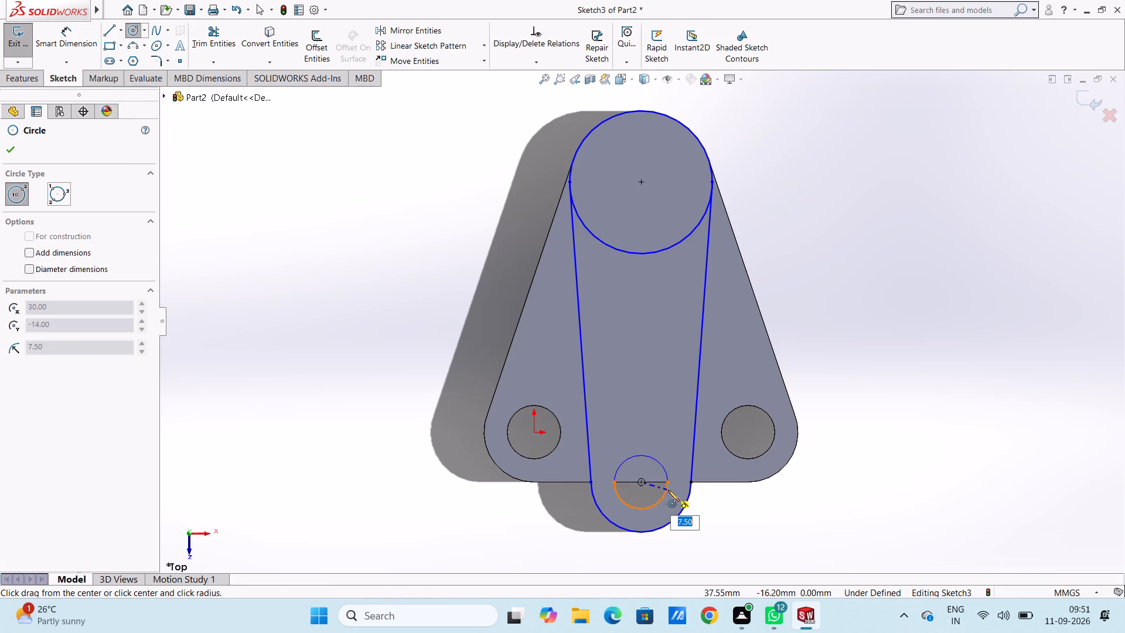
key(Escape)
key(Escape)
key(Escape)
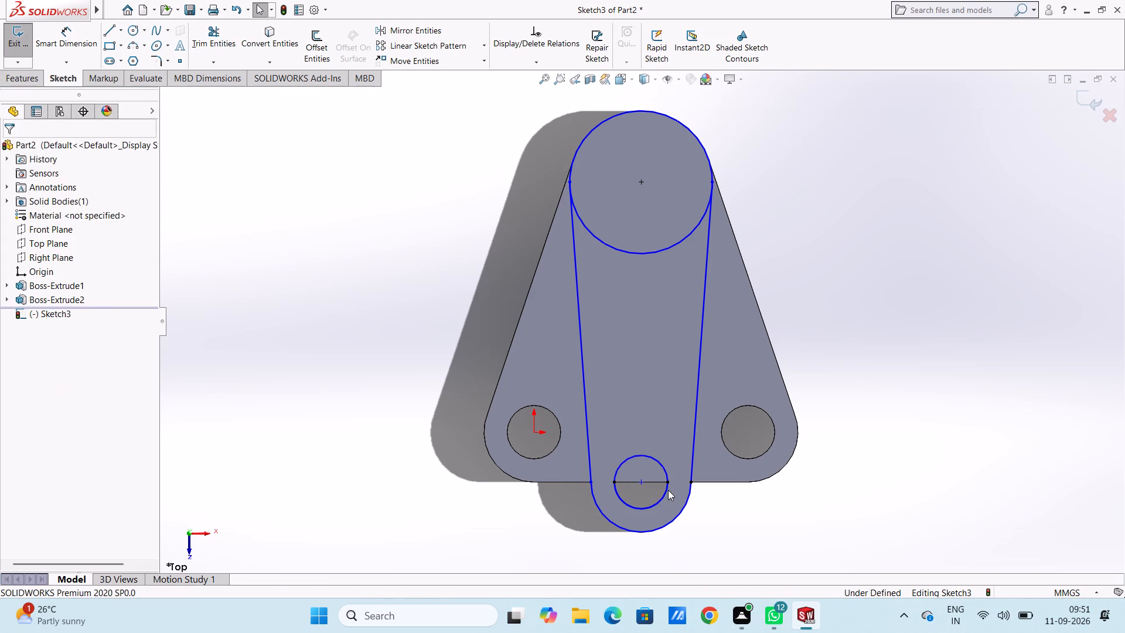
Dimension the large circle's diameter as 40 mm and a slanted side line's vertical extent as 84 mm.
click(62, 40)
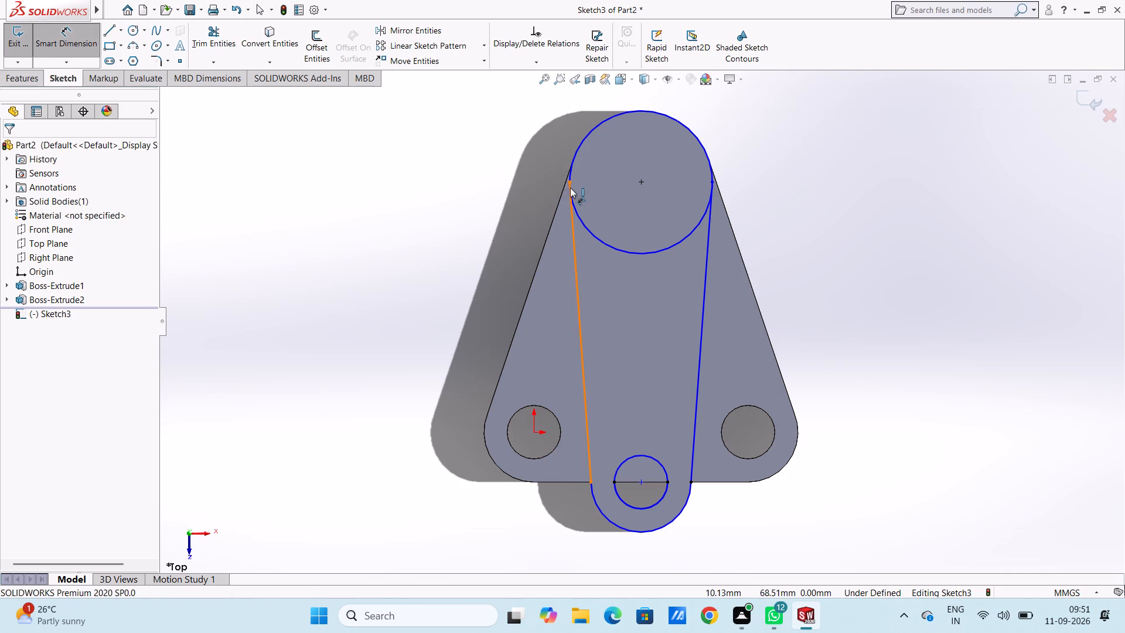
click(585, 222)
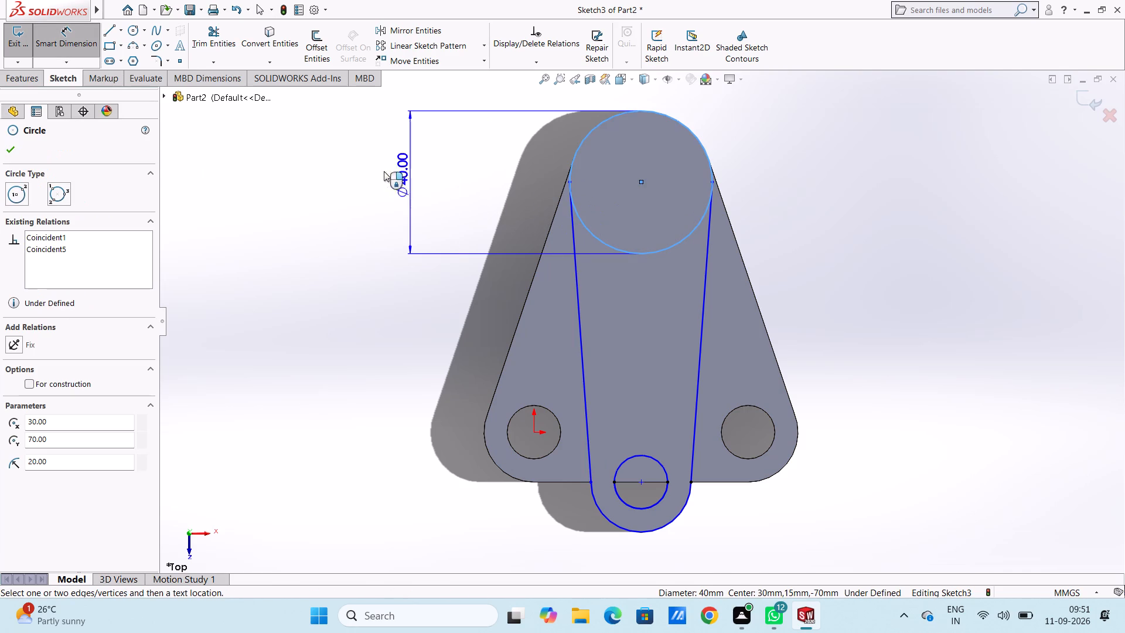
click(316, 271)
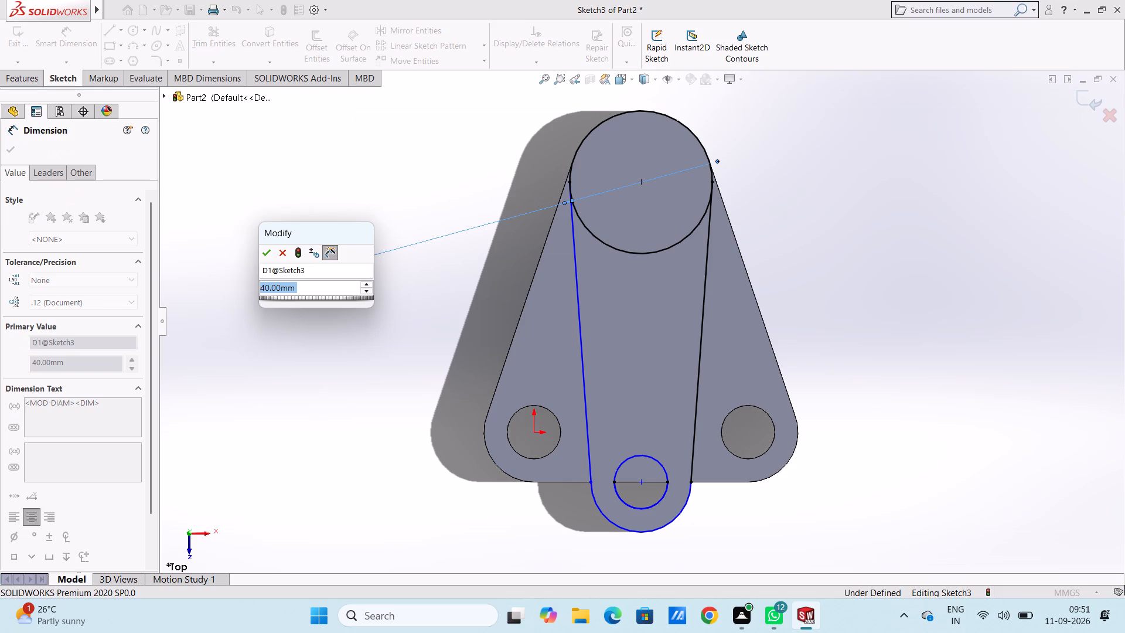
key(Return)
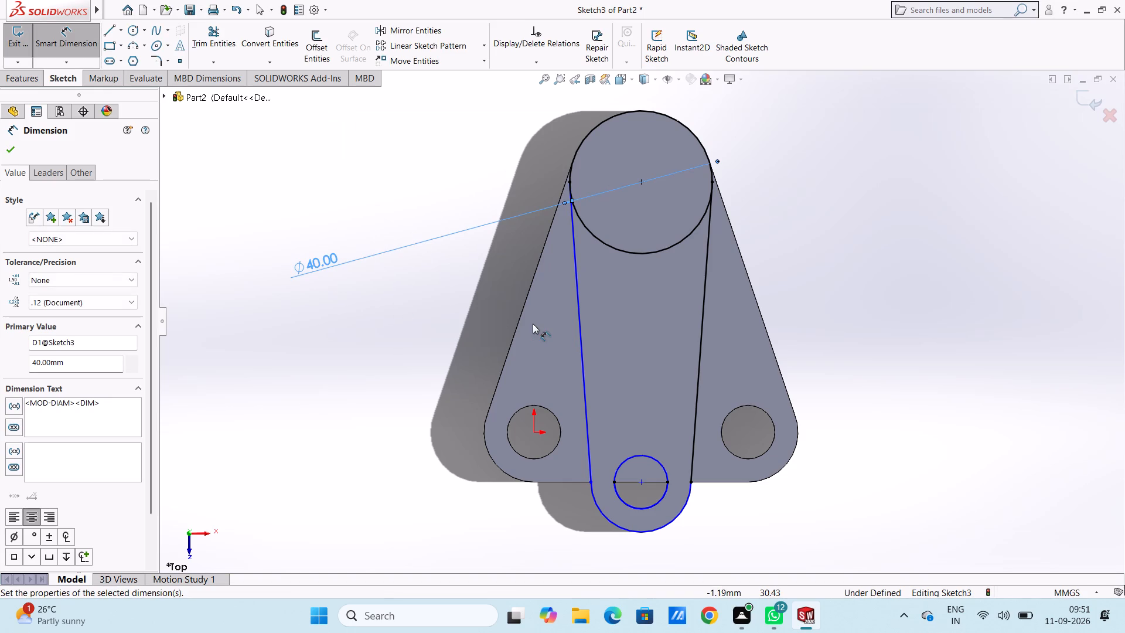
click(579, 334)
click(374, 346)
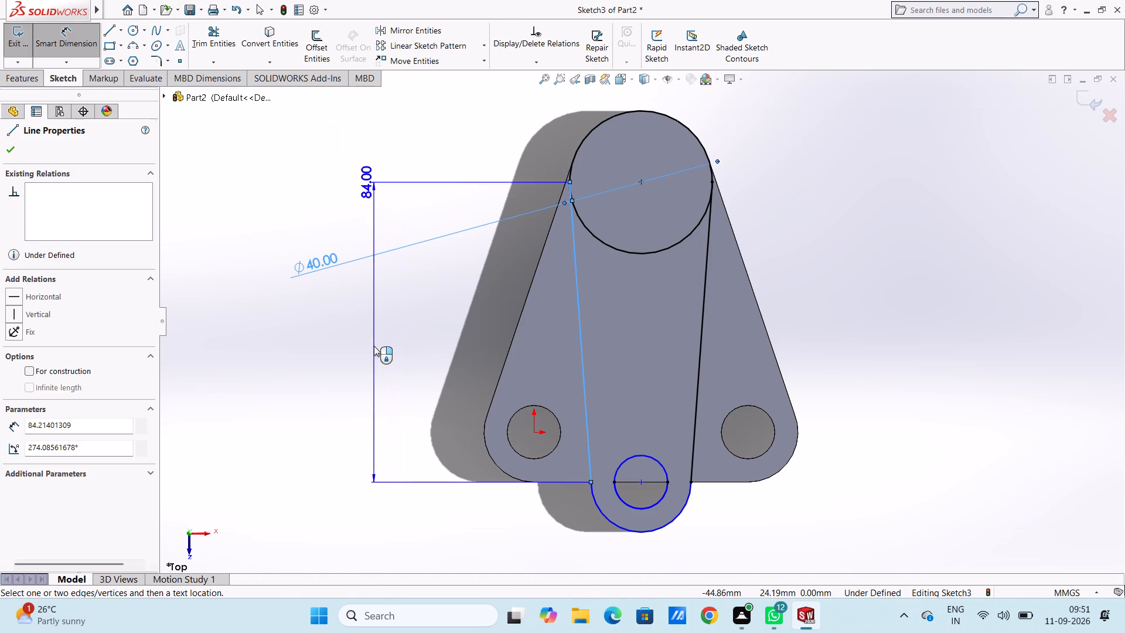
key(Return)
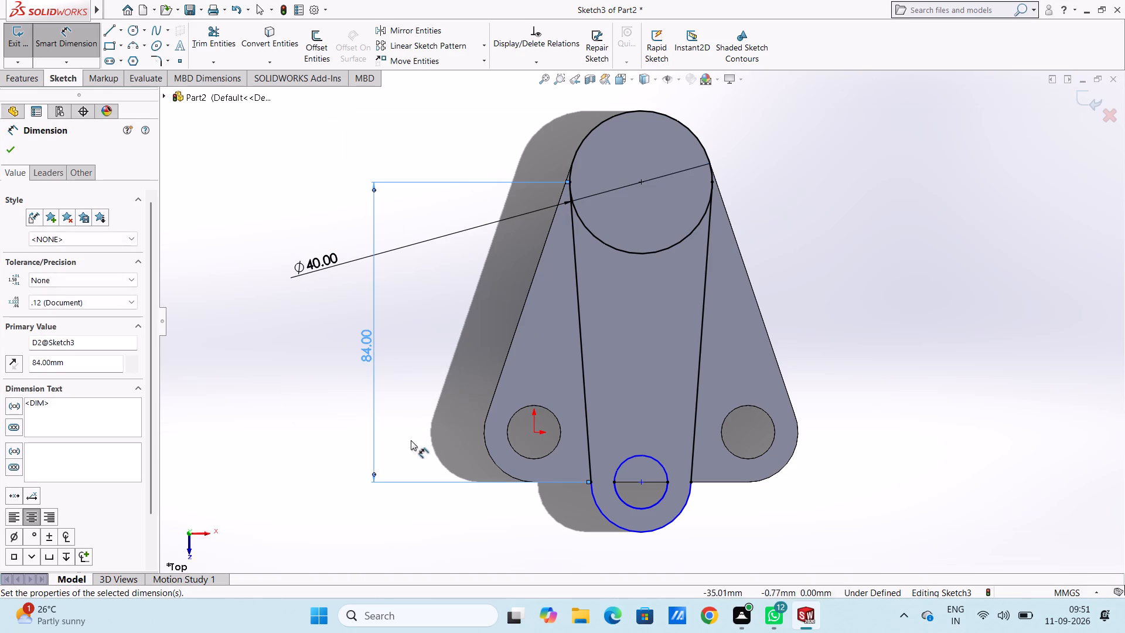
Dimension the lug's outer arc at 14 mm radius and the small hole circle at 15 mm diameter.
click(483, 524)
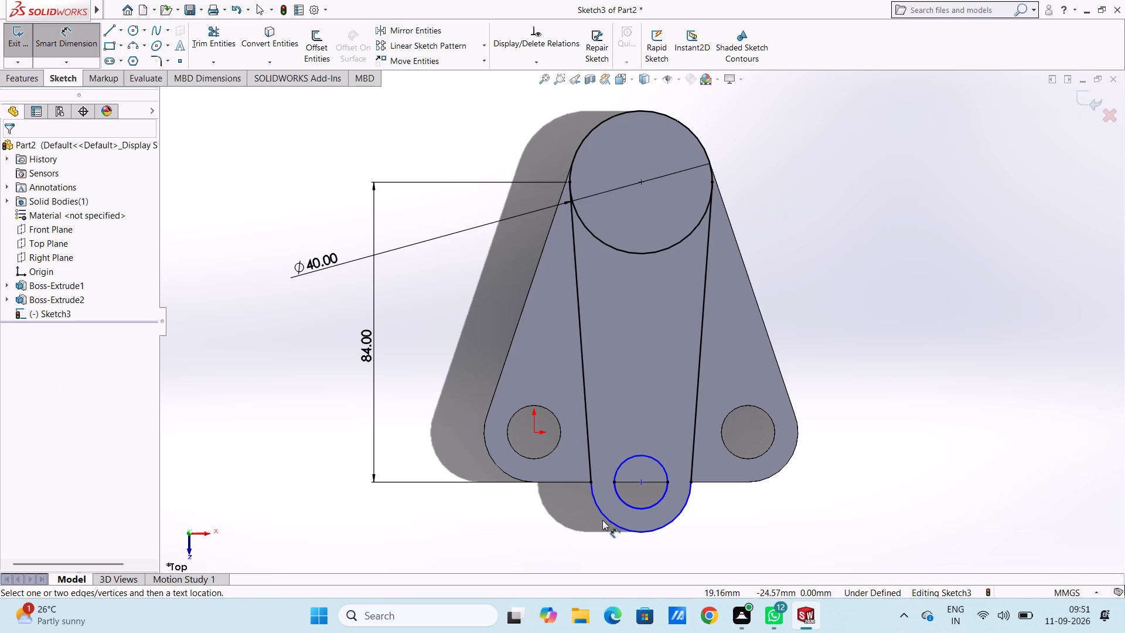
click(606, 515)
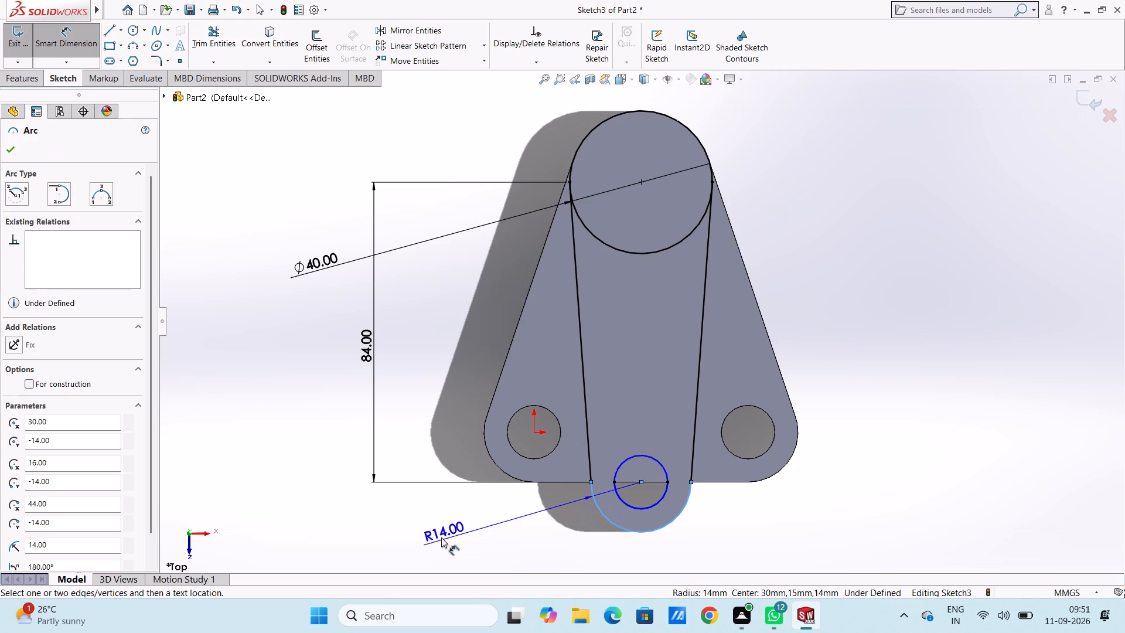
click(435, 537)
key(Return)
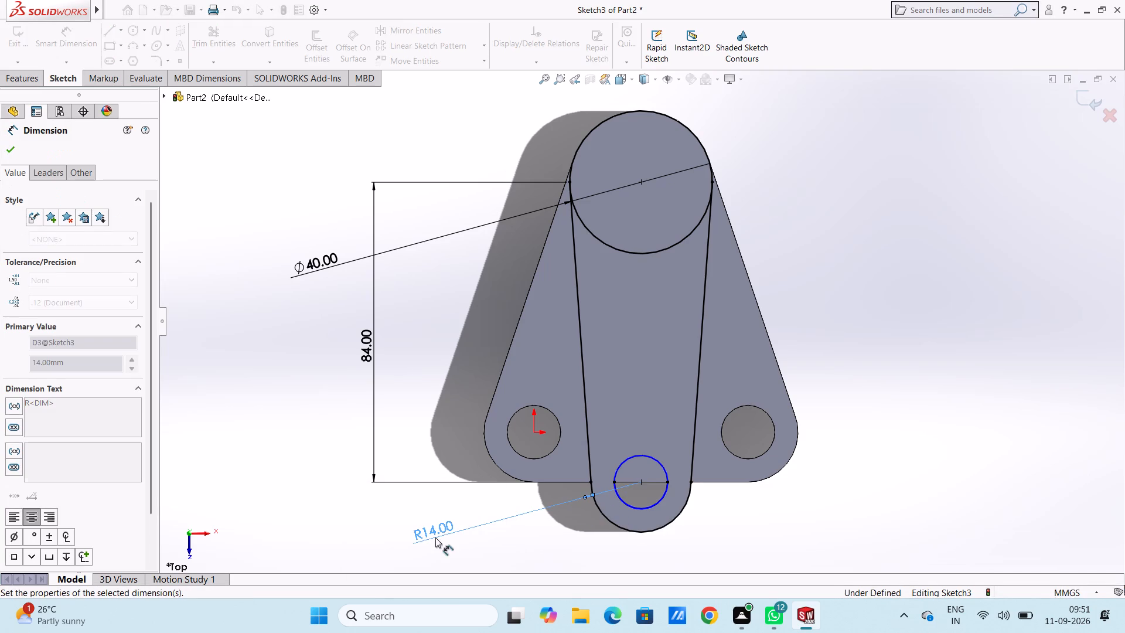
click(484, 551)
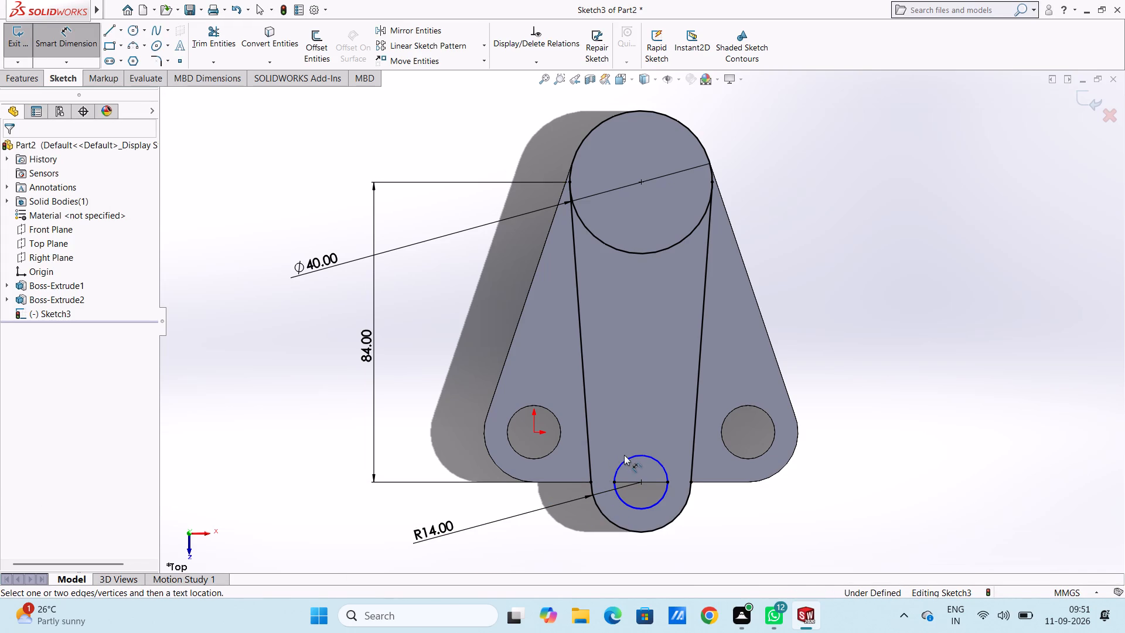
click(626, 457)
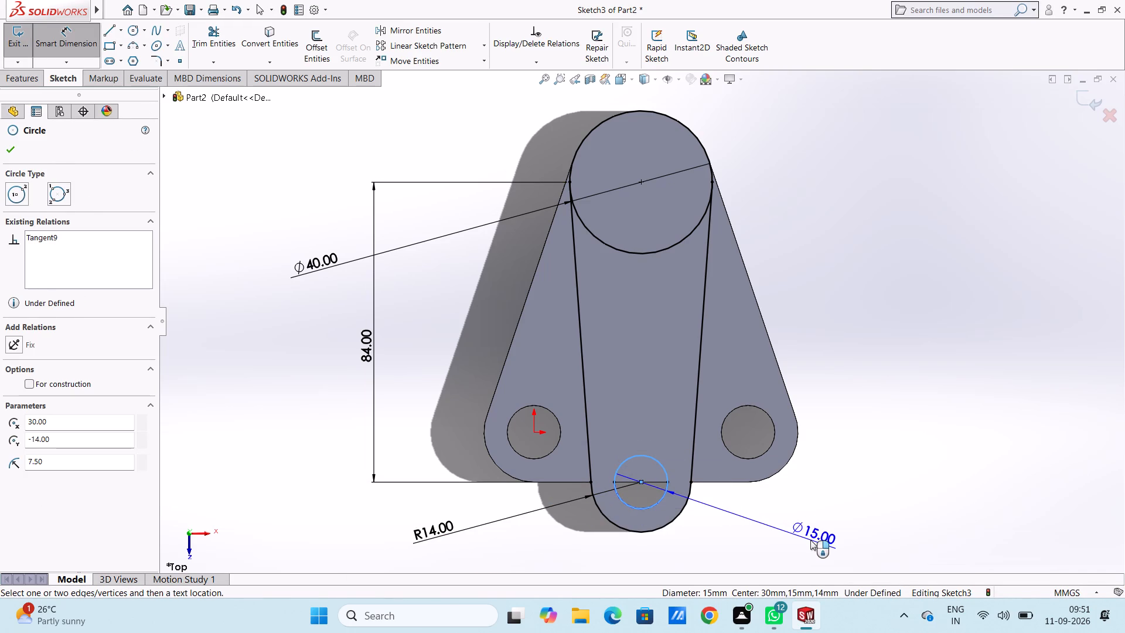
click(810, 540)
key(Return)
key(Escape)
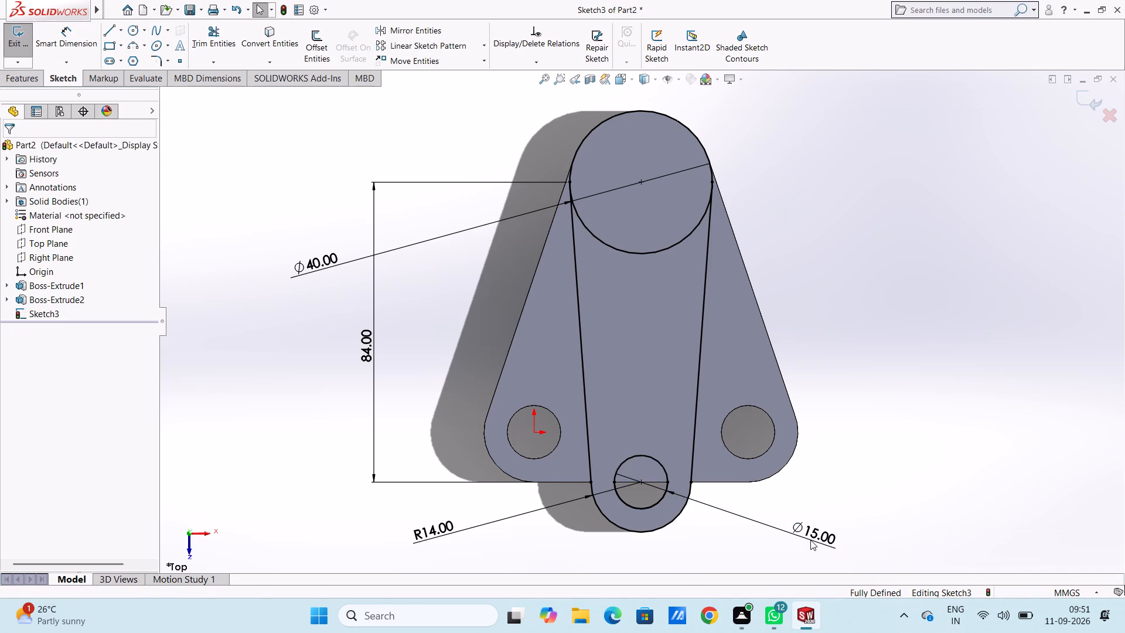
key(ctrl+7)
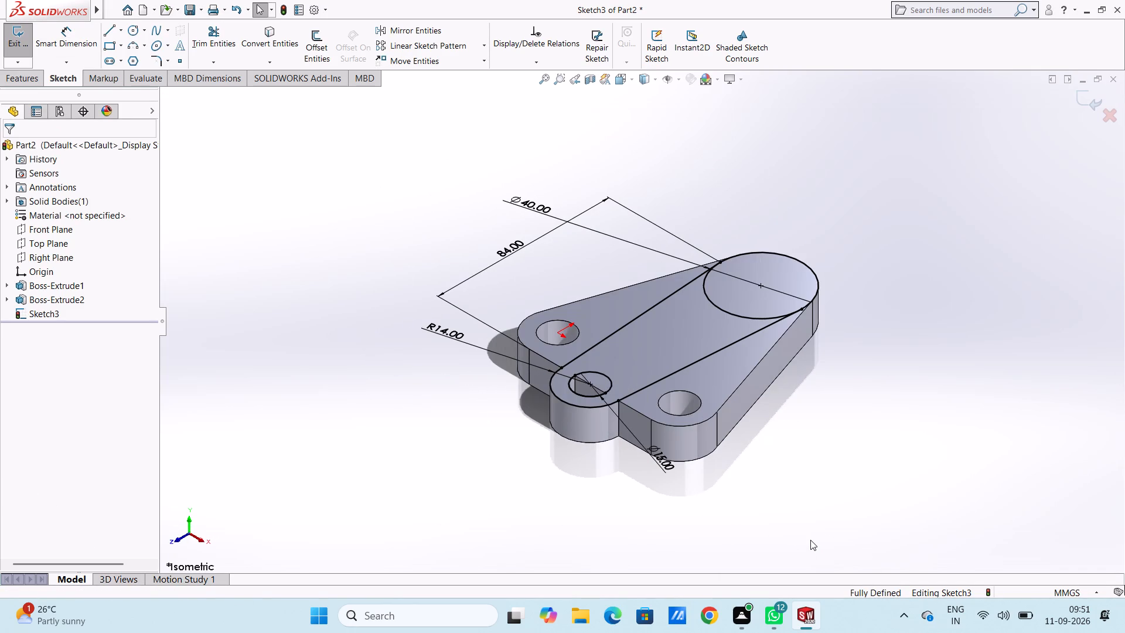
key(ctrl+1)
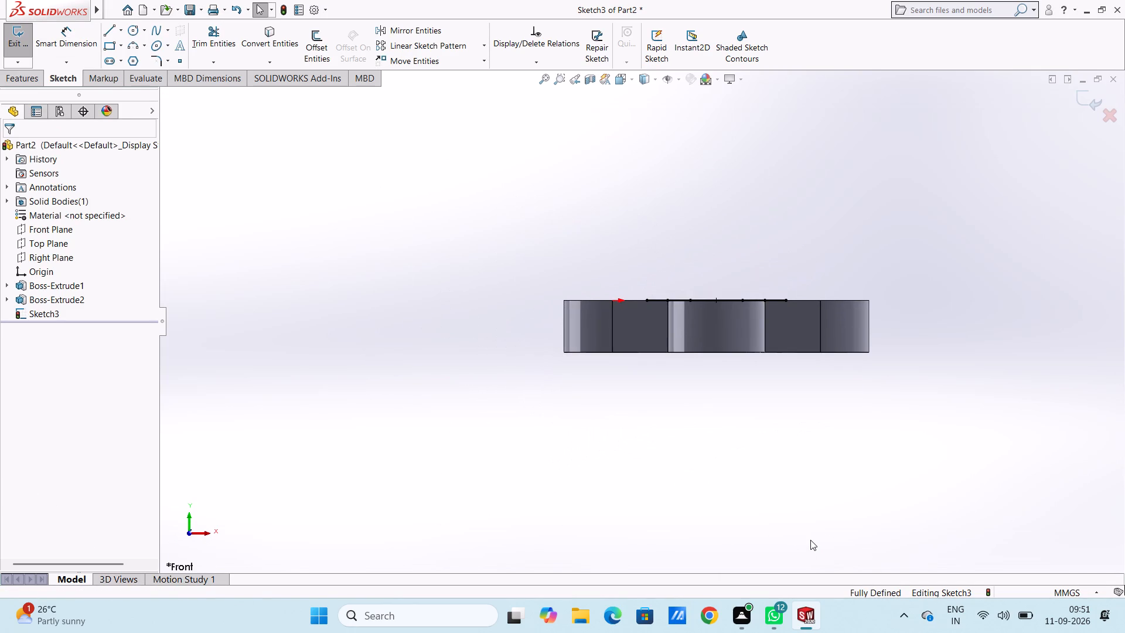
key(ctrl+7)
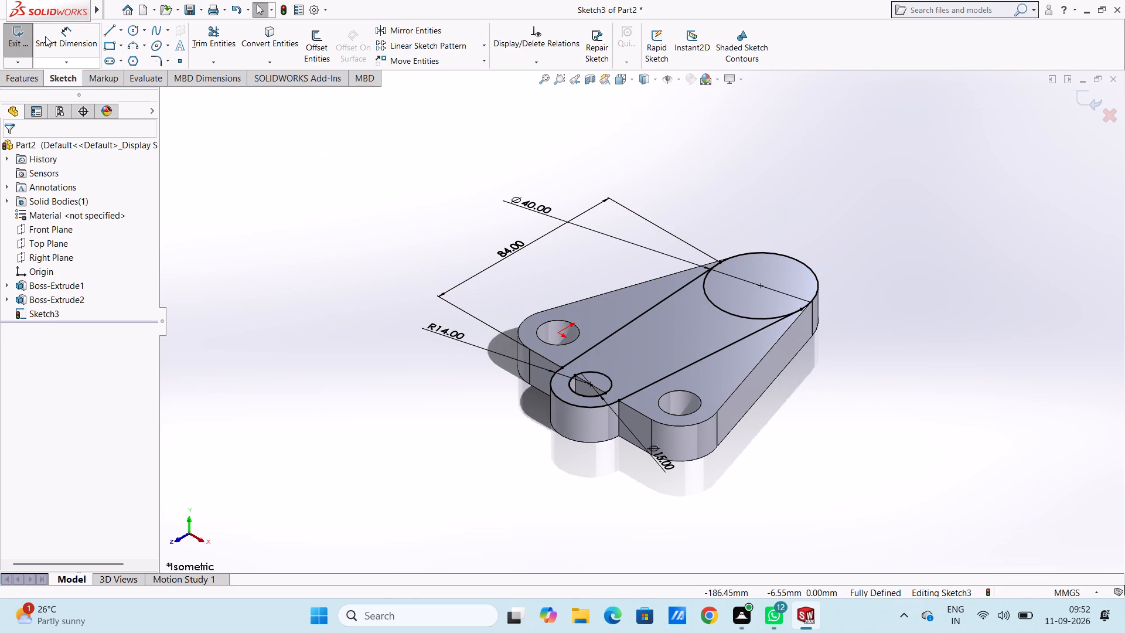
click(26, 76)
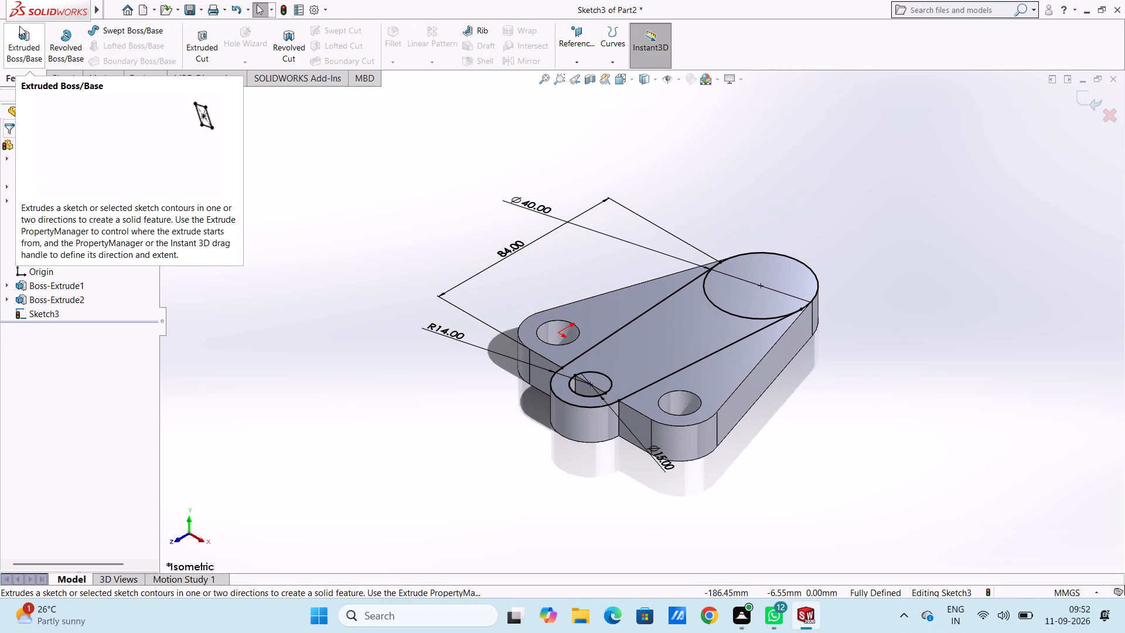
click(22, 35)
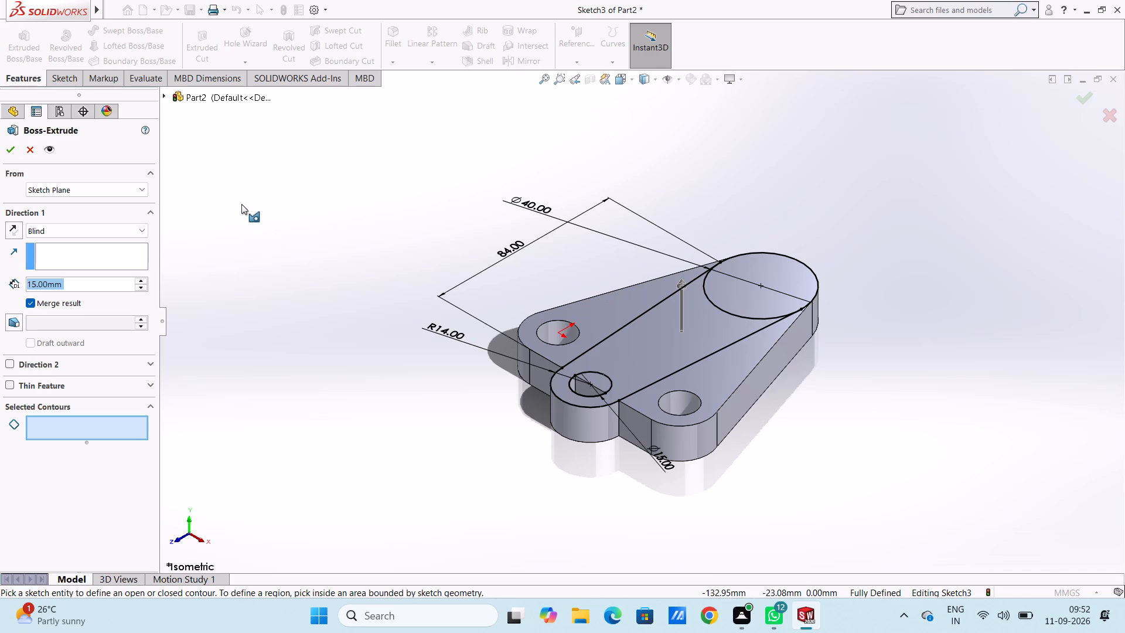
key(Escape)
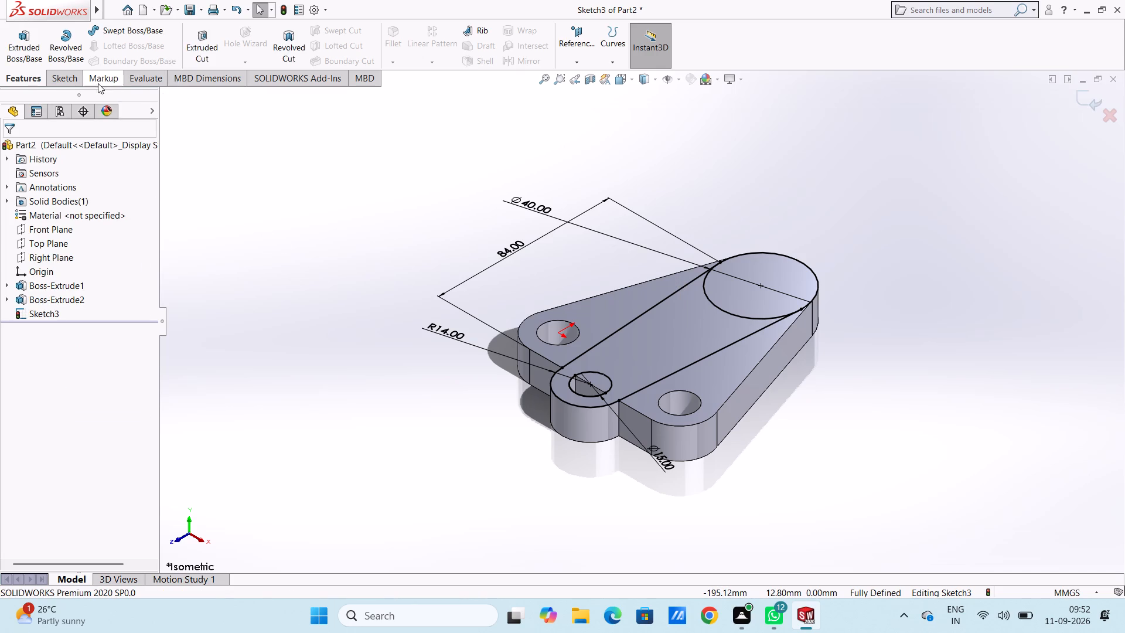
Trim away the 40 mm circle's inner arc between the two slanted lines, leaving one open tapered outline.
click(74, 79)
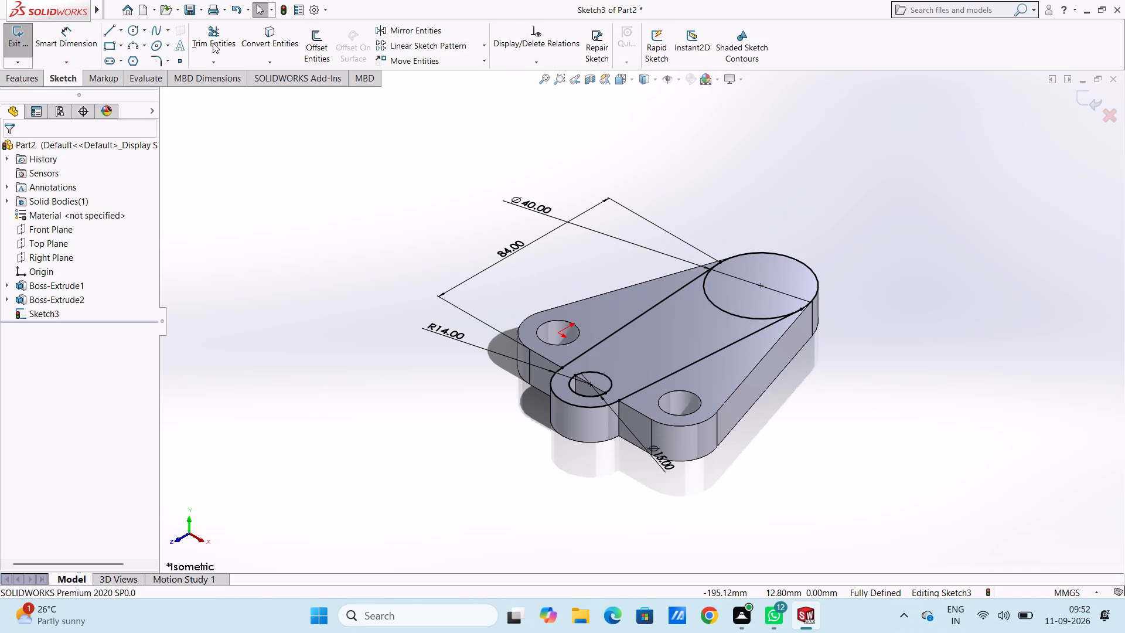
click(214, 40)
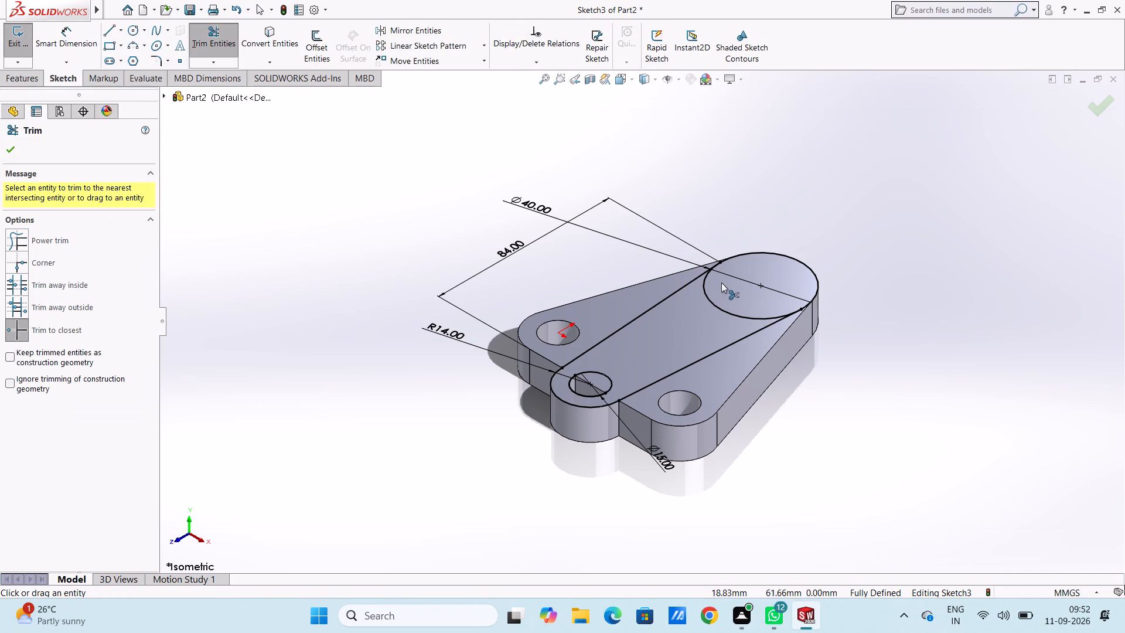
click(712, 301)
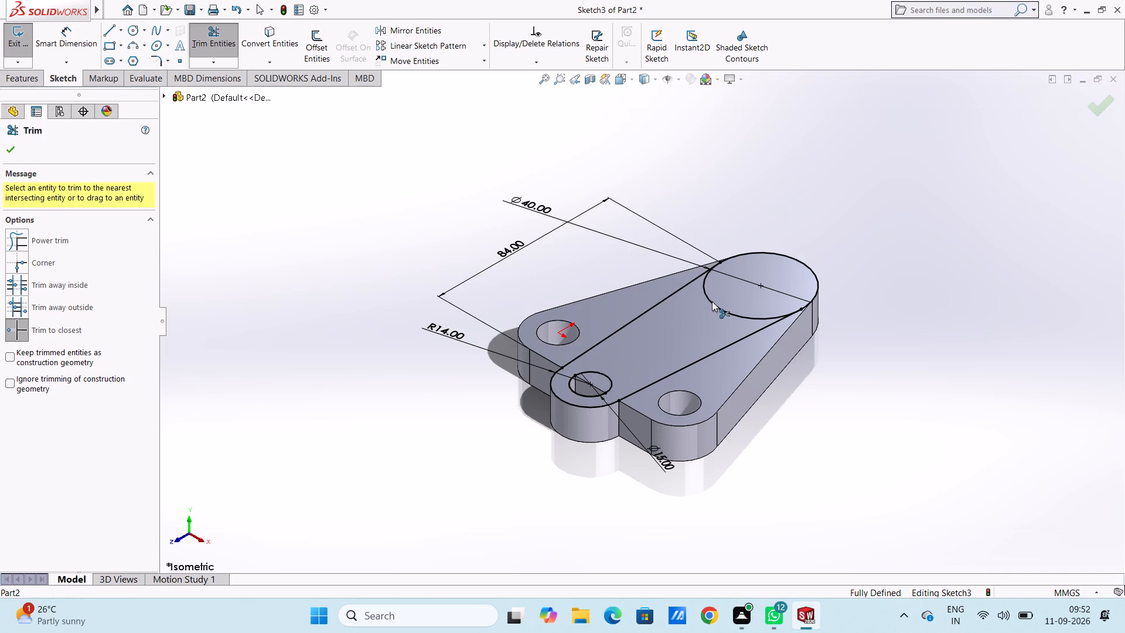
key(Escape)
key(Escape)
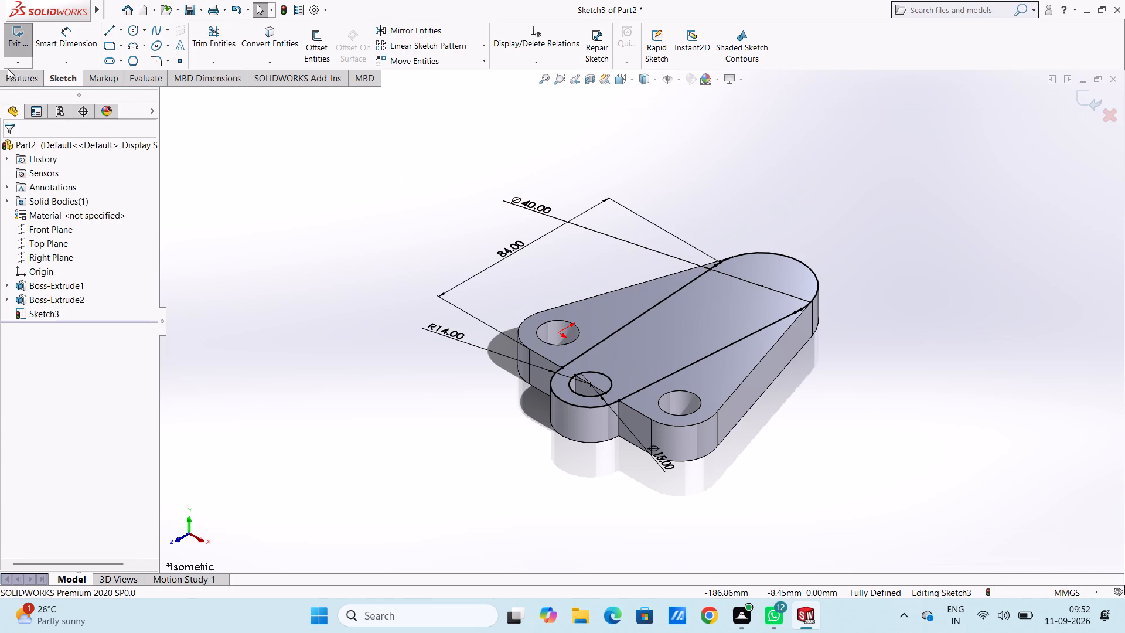
Extrude the tapered region around the small hole as a 15 mm blind boss above the plate, merging the result.
click(10, 75)
click(12, 52)
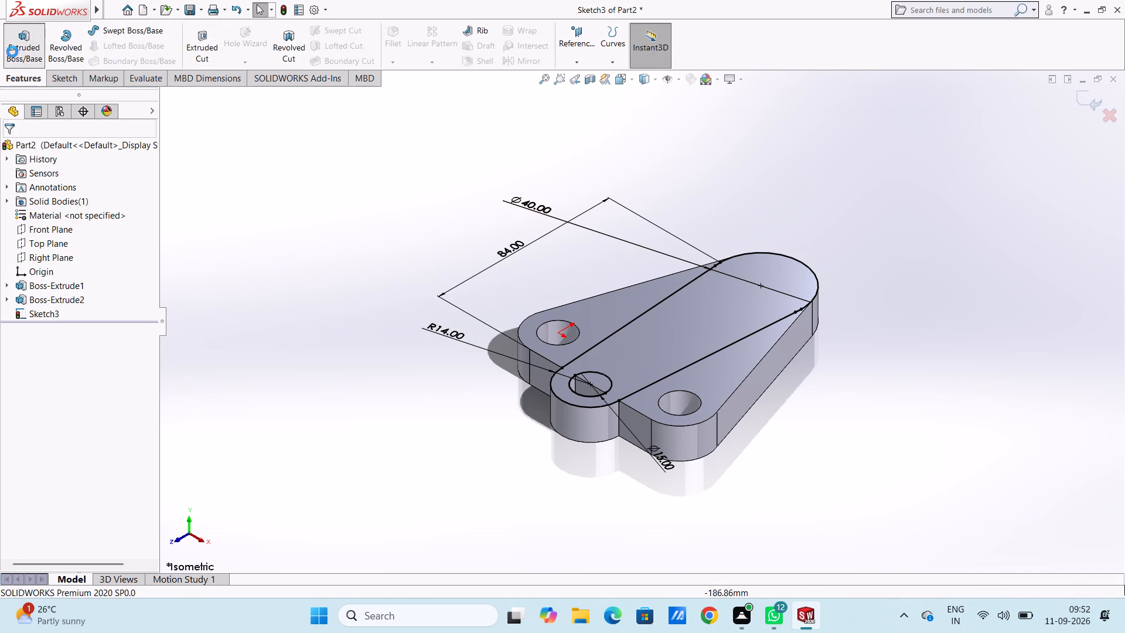
click(647, 333)
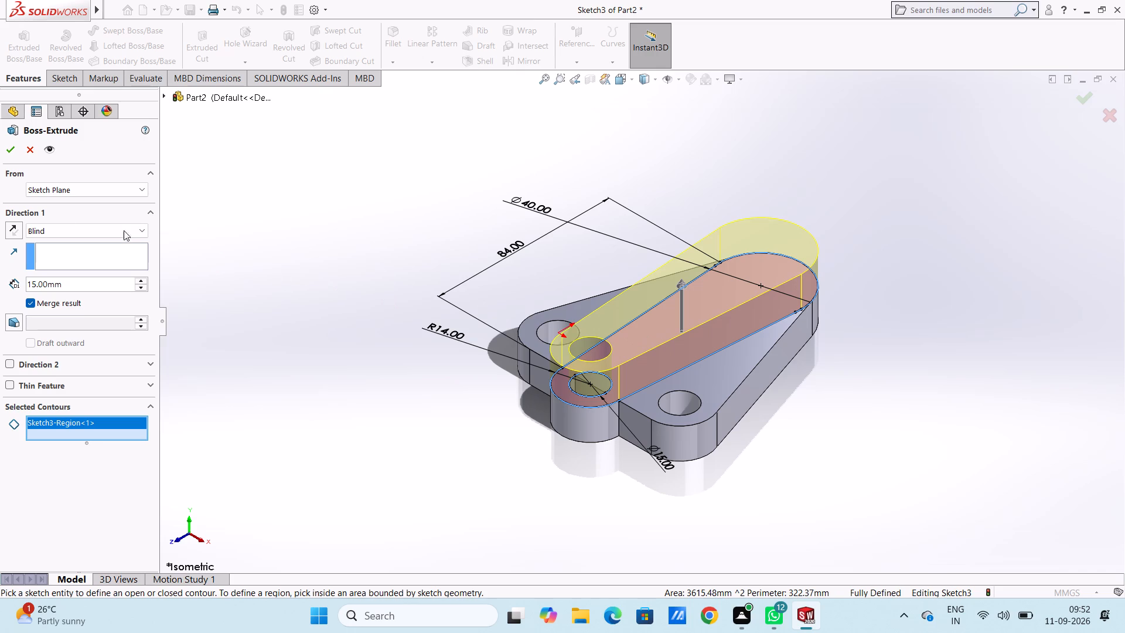
click(11, 155)
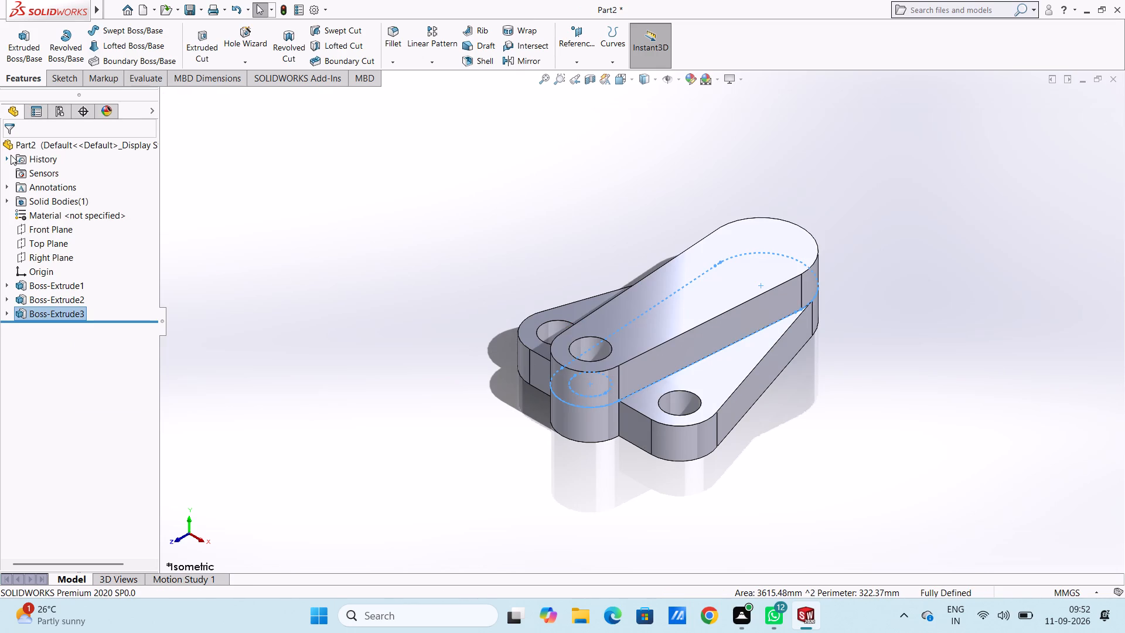
click(425, 267)
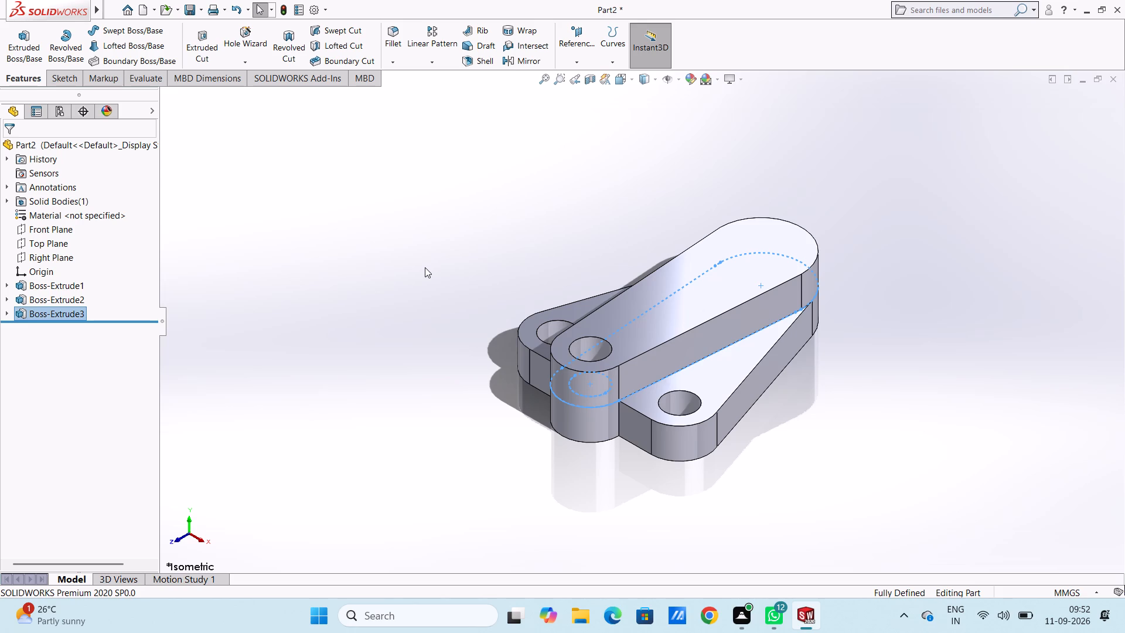
Start a reference plane parallel to the Top Plane, offset 52 mm above it.
key(ctrl+1)
key(ctrl+4)
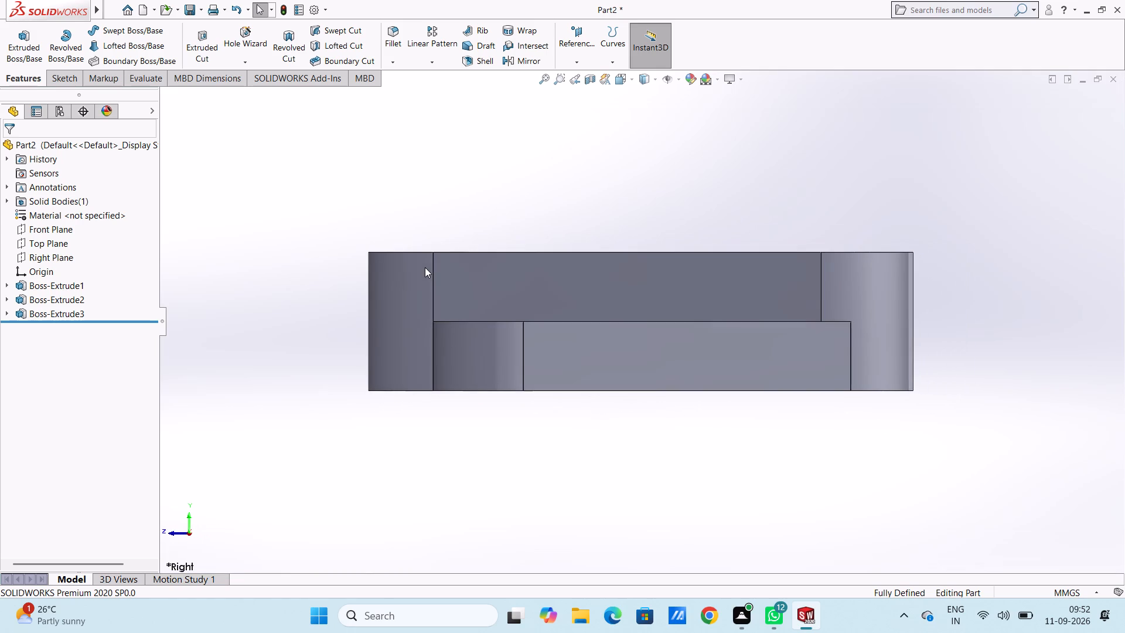
ctrl+scroll(425, 267, up, 2)
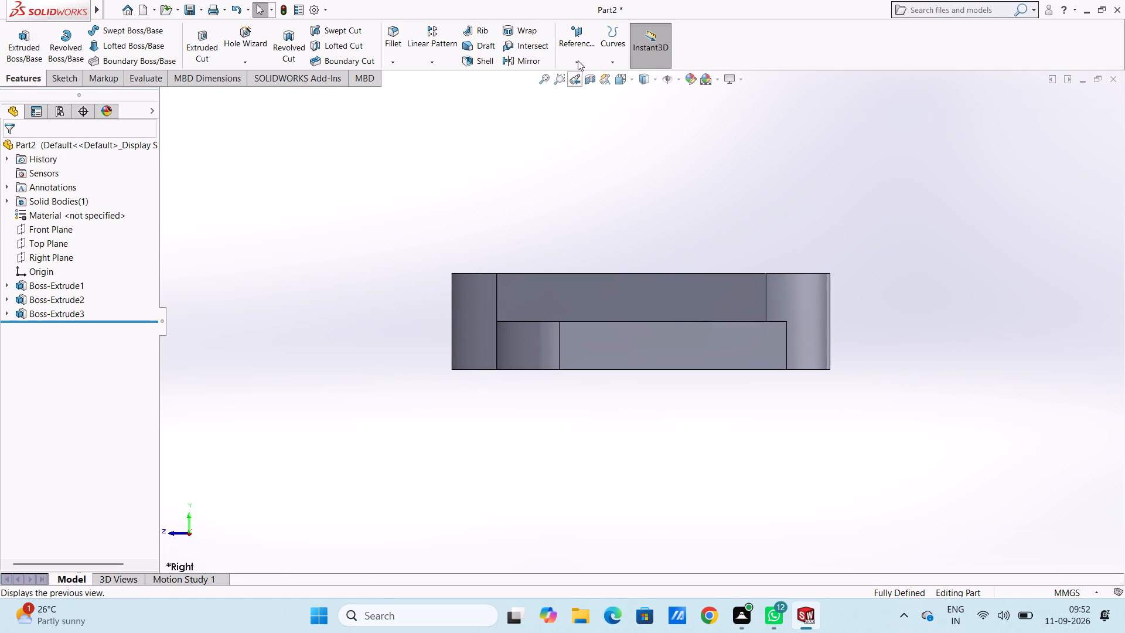
click(575, 37)
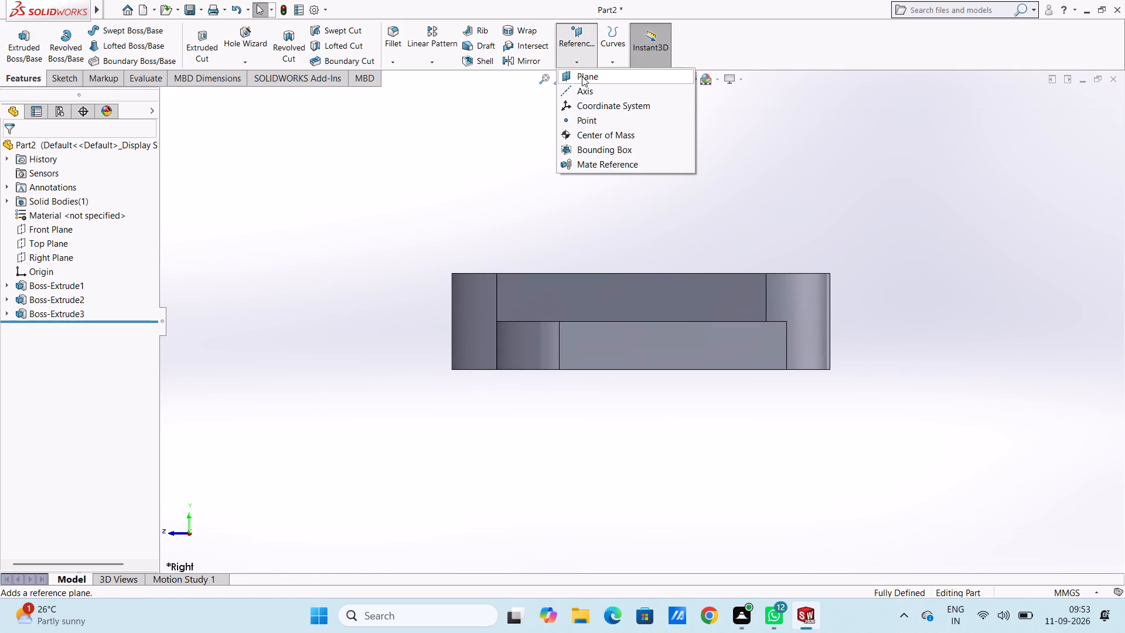
click(582, 76)
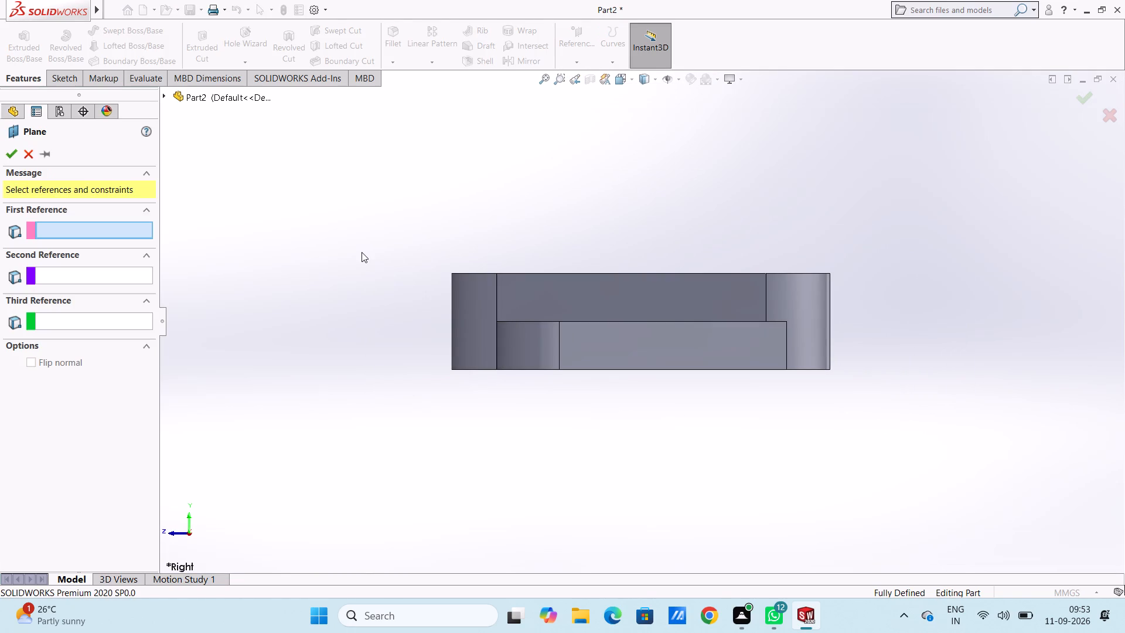
click(186, 100)
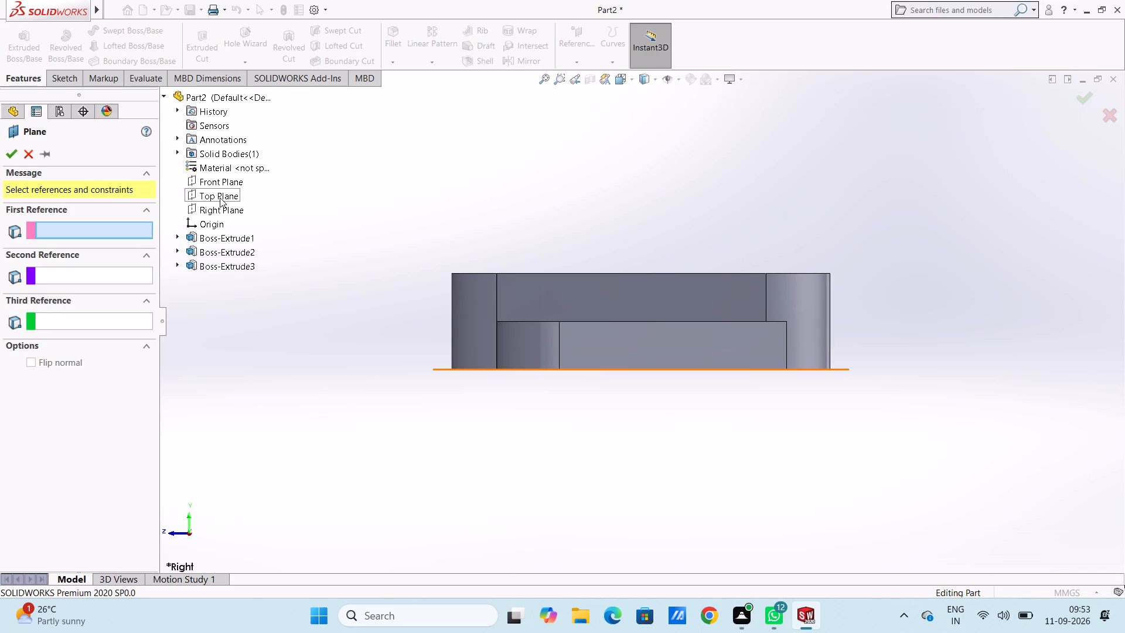
click(220, 198)
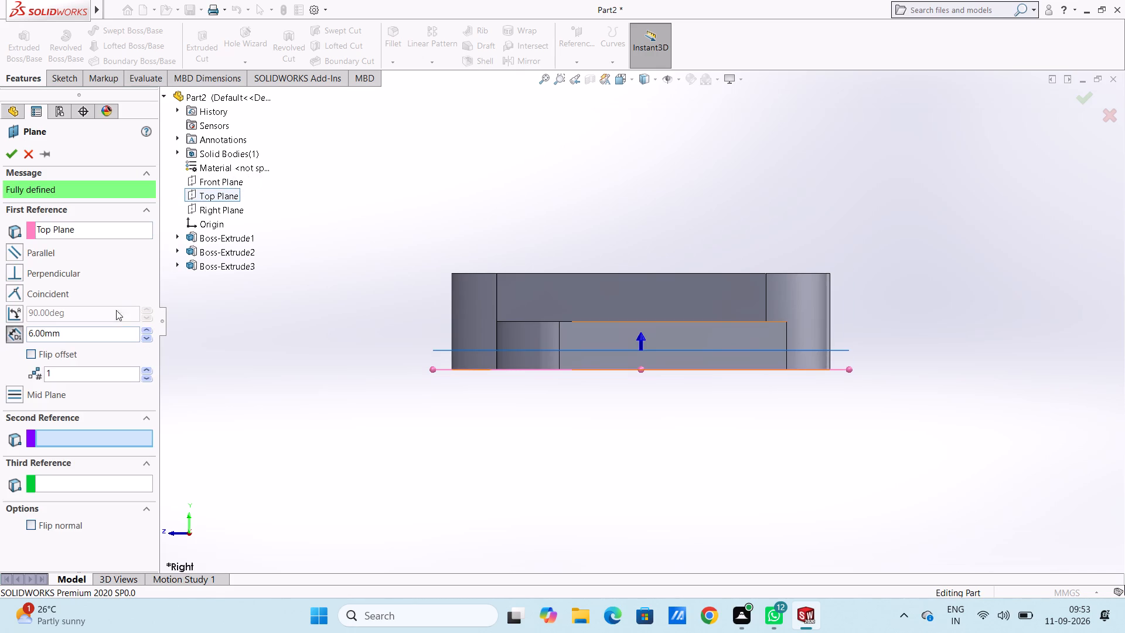
double_click(91, 332)
text(52)
key(Return)
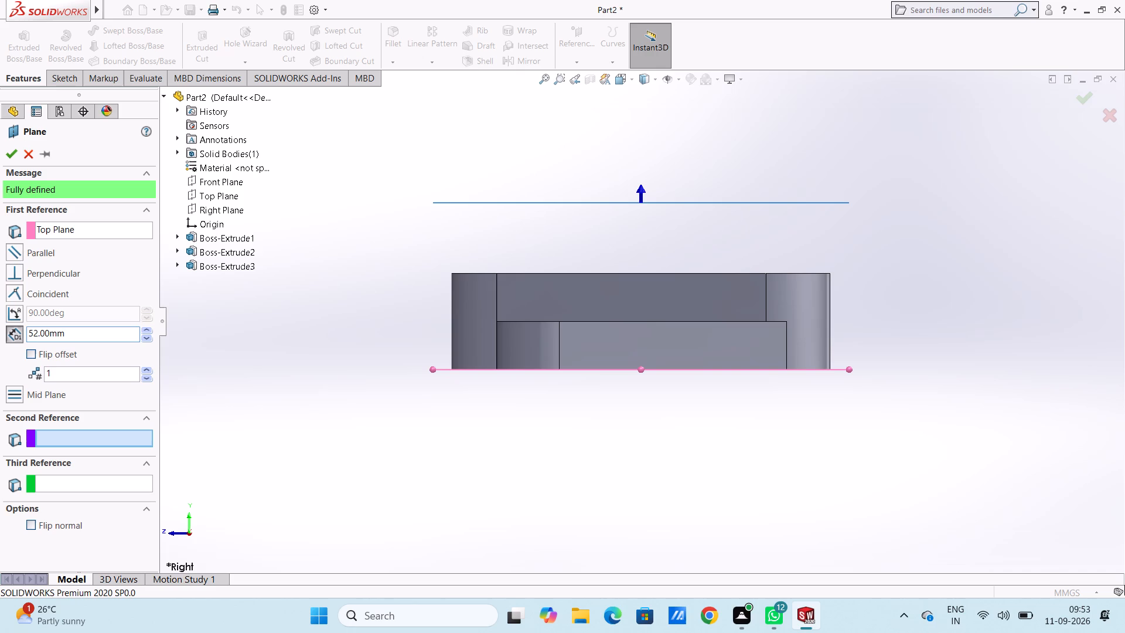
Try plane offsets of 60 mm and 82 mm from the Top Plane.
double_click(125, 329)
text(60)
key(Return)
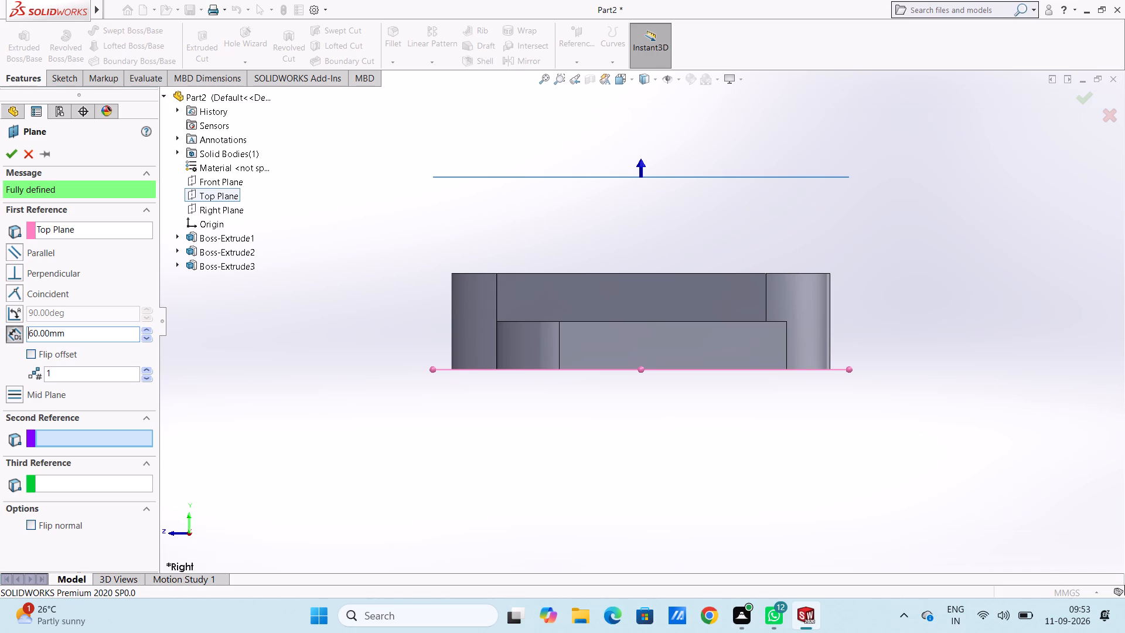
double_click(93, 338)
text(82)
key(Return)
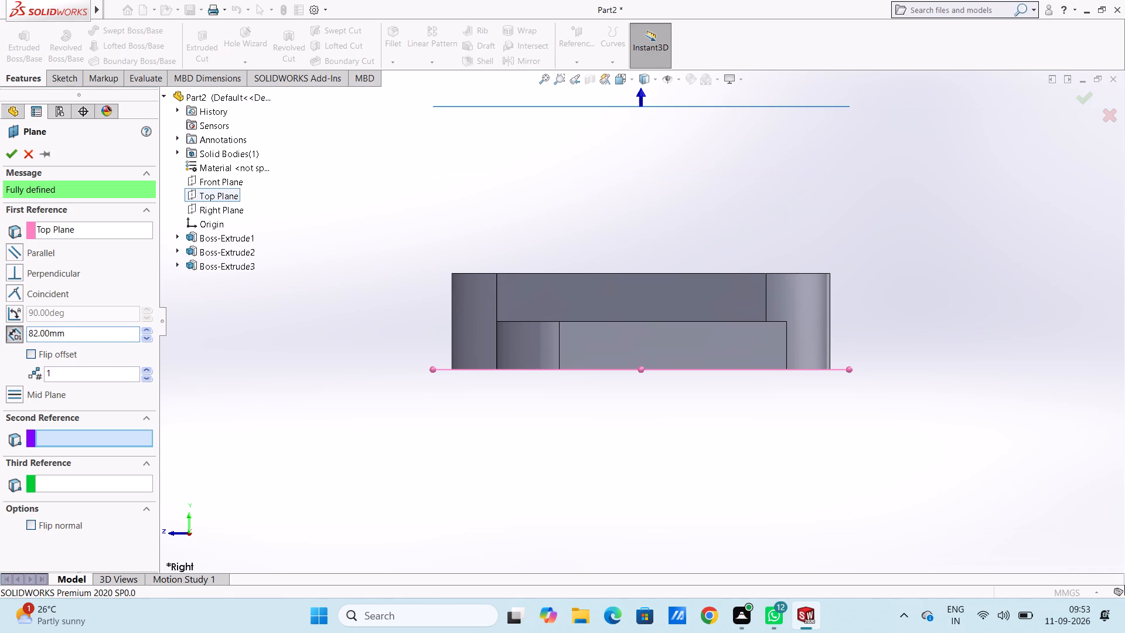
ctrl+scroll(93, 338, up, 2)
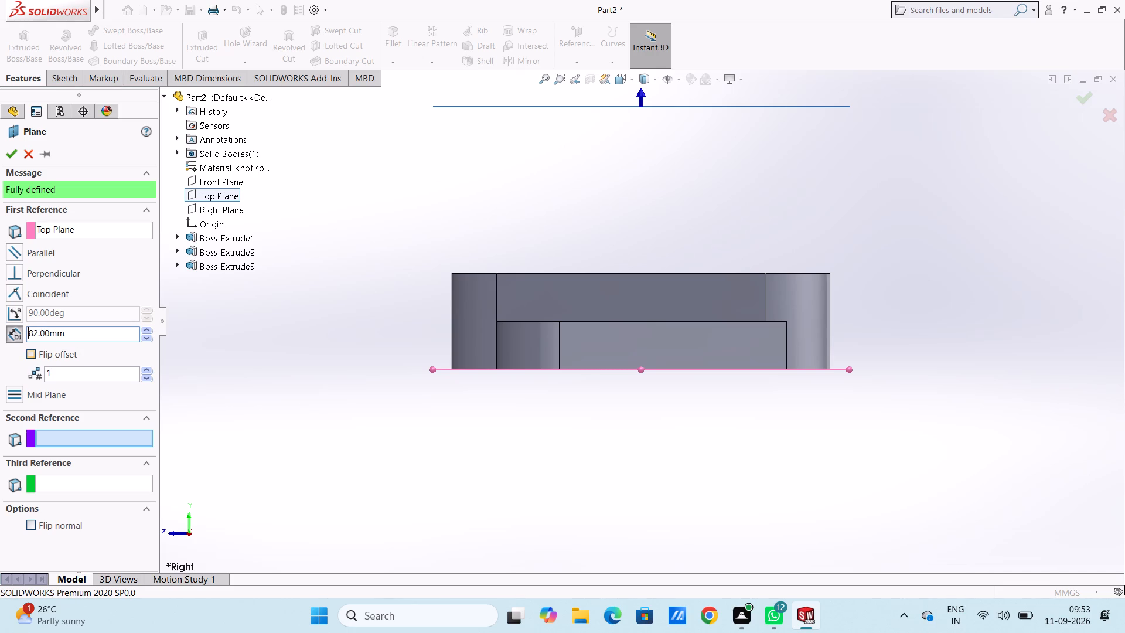
Set the plane's offset from the Top Plane to 72 mm and create it.
double_click(87, 336)
text(72)
key(Return)
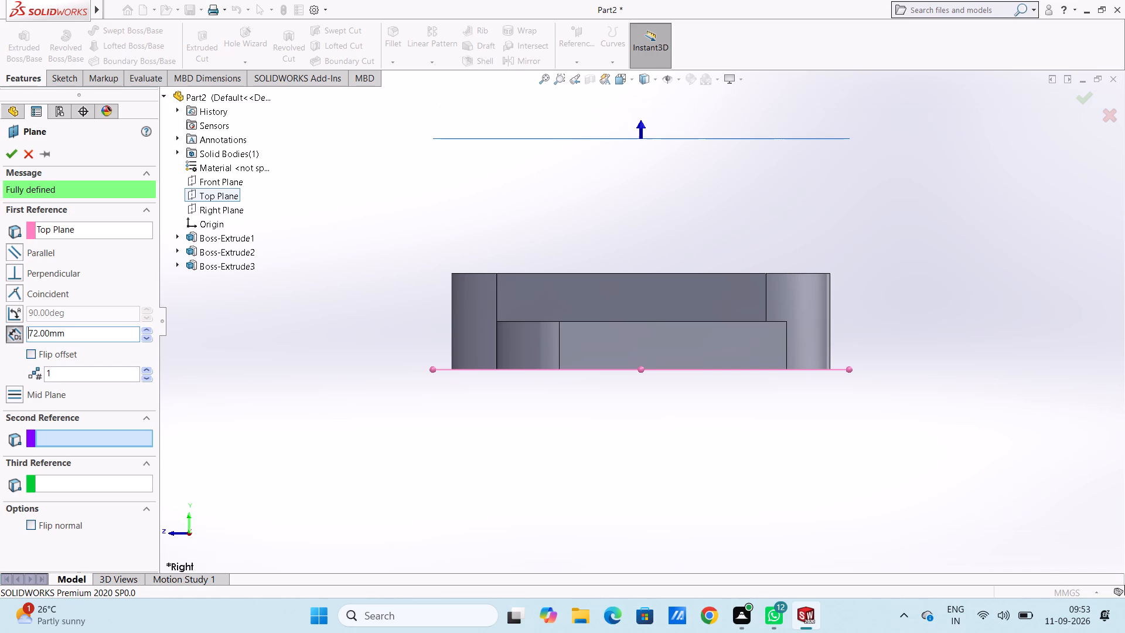
click(16, 156)
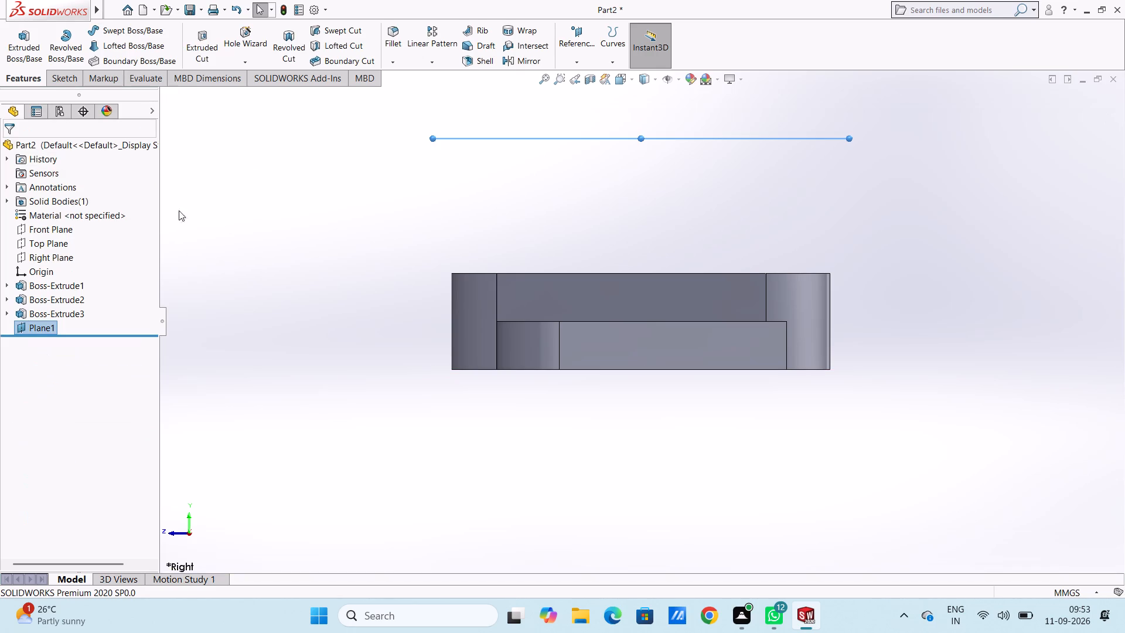
On the new offset plane, sketch concentric circles of 7.5 mm and 20 mm radius centred on the tapered boss's wide rounded end.
click(224, 218)
key(ctrl+5)
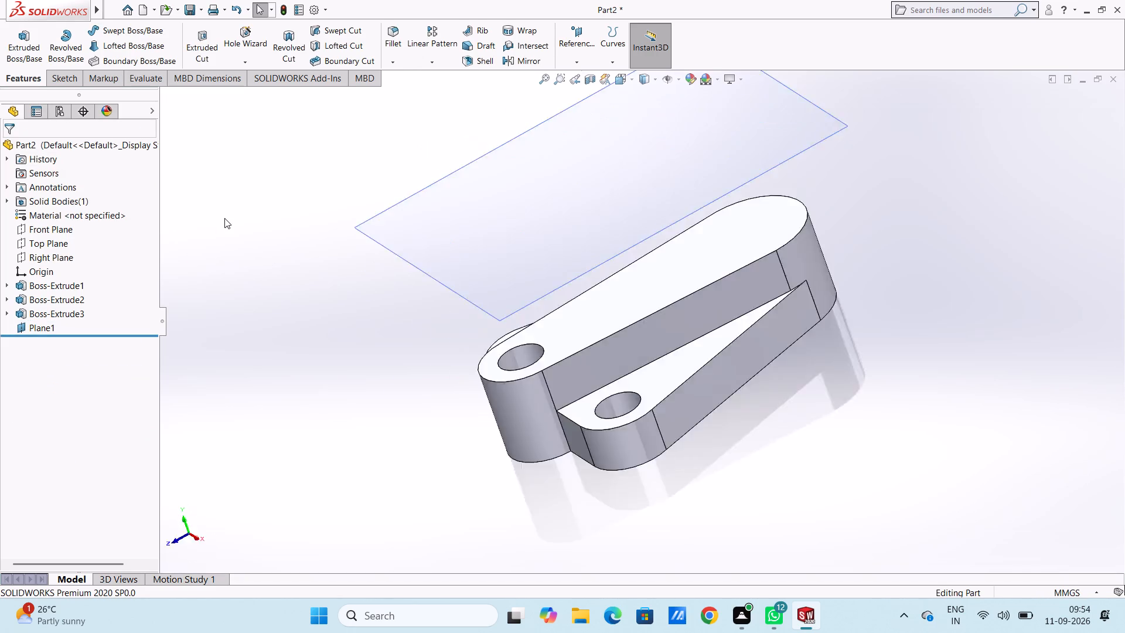
click(514, 202)
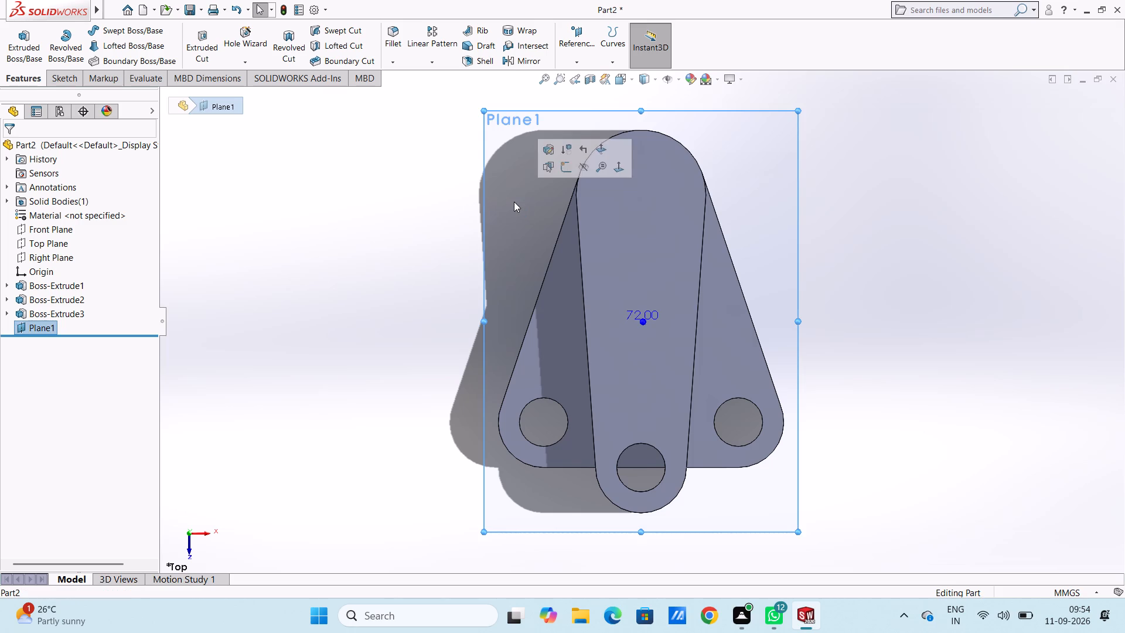
click(568, 167)
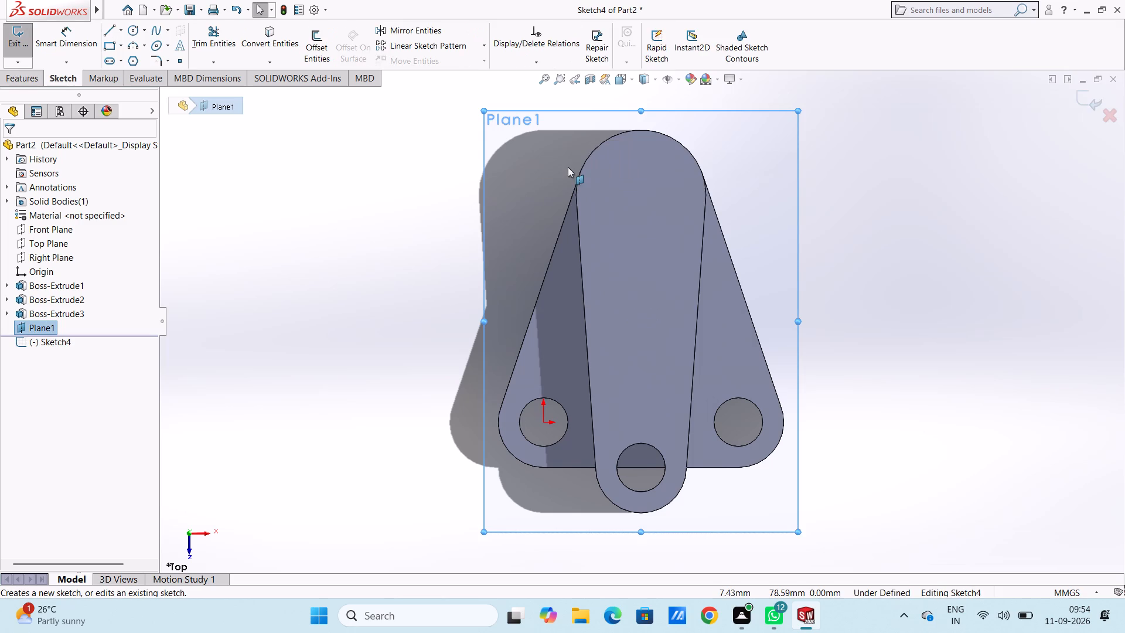
click(364, 219)
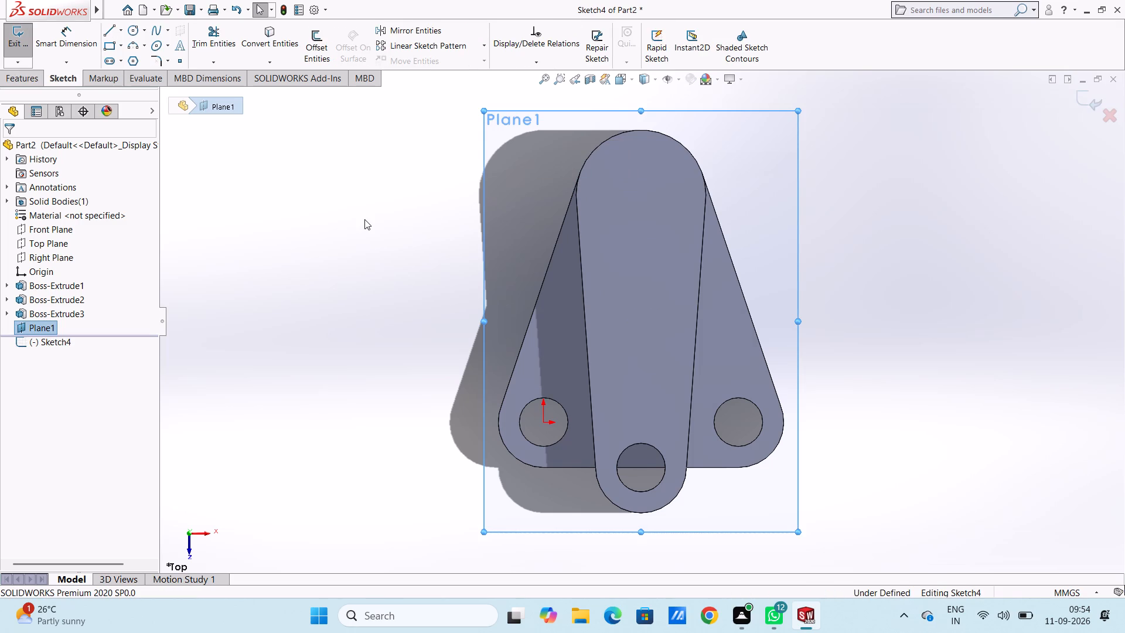
ctrl+scroll(364, 219, up, 3)
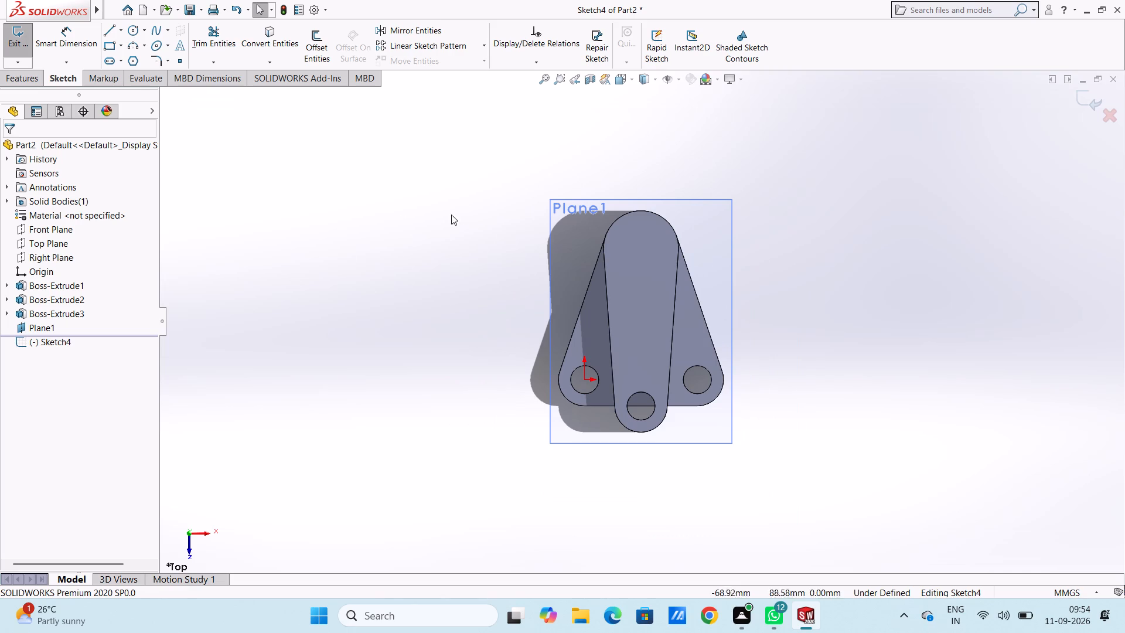
click(133, 32)
click(640, 247)
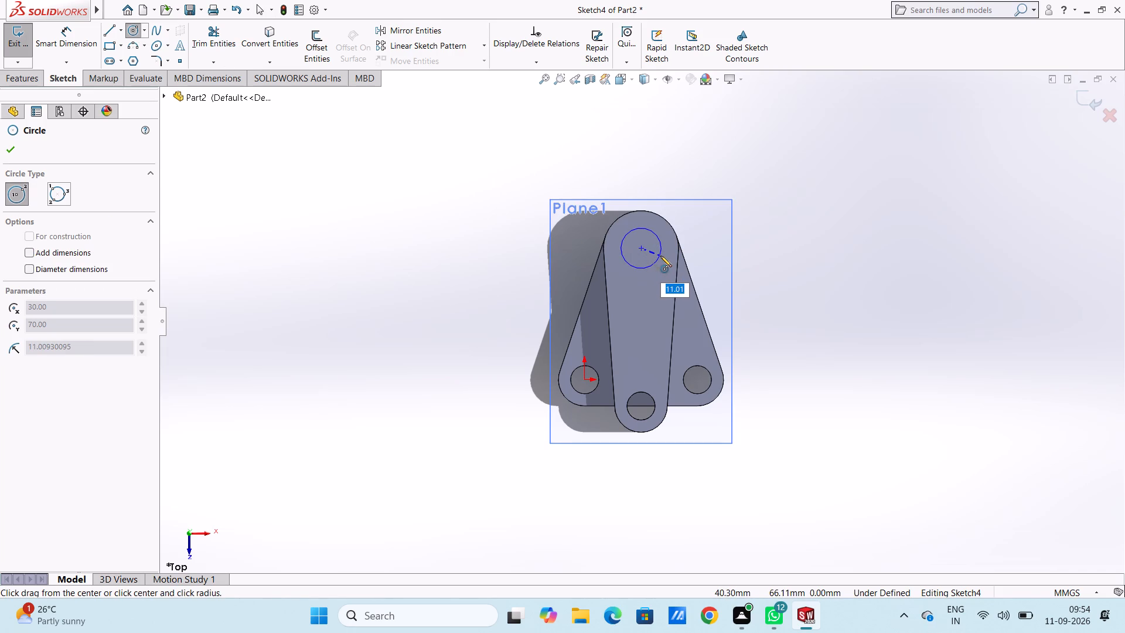
text(7.5)
key(Return)
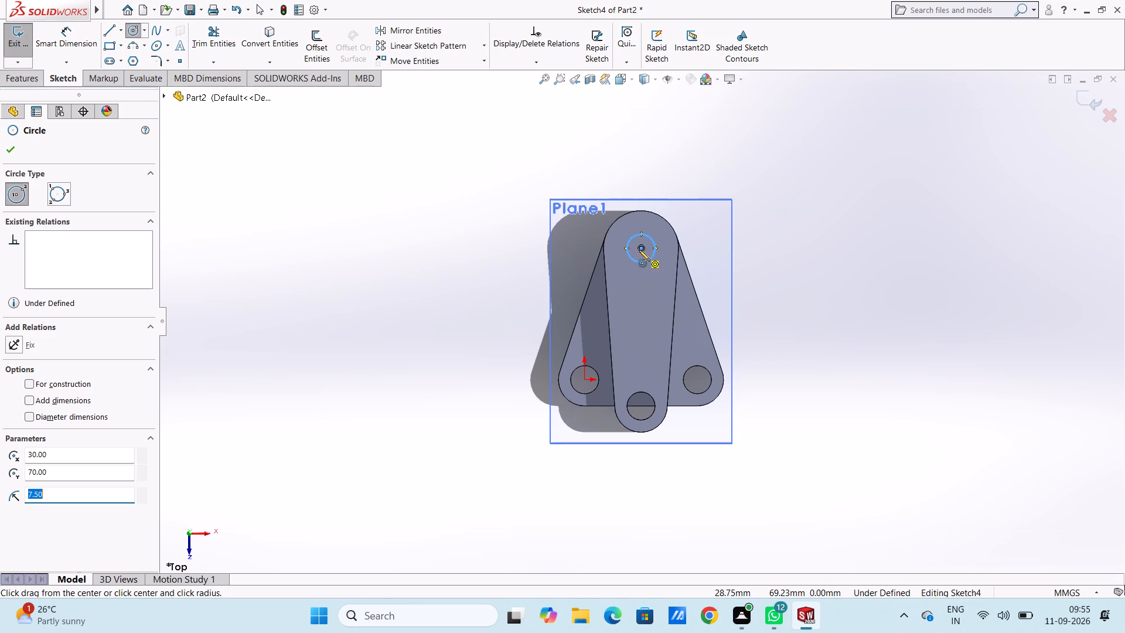
click(642, 248)
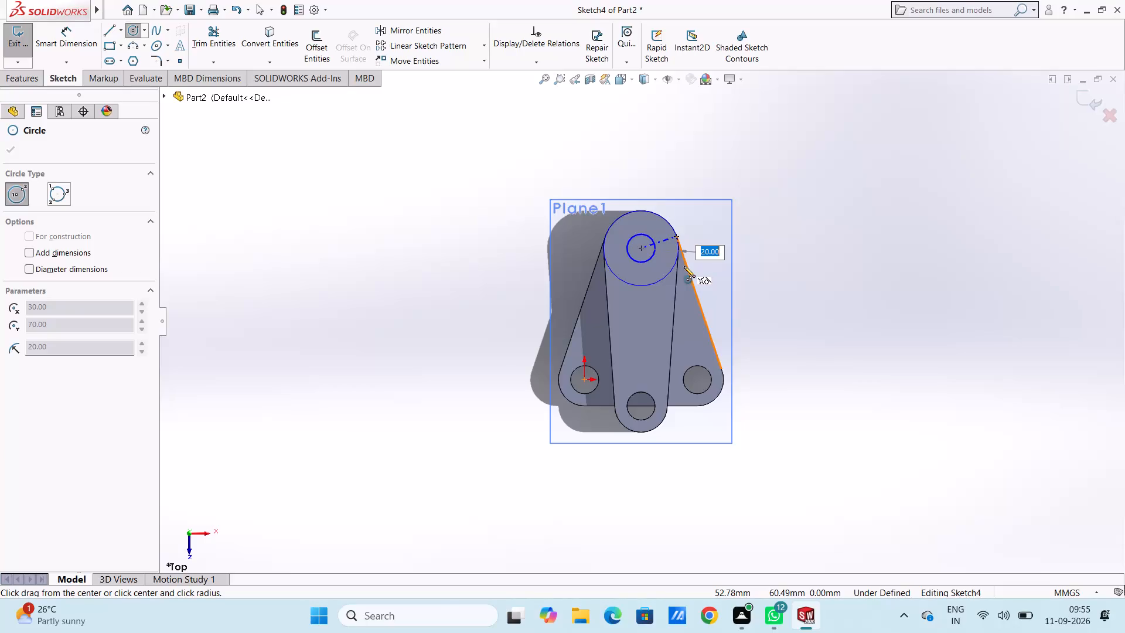
key(Return)
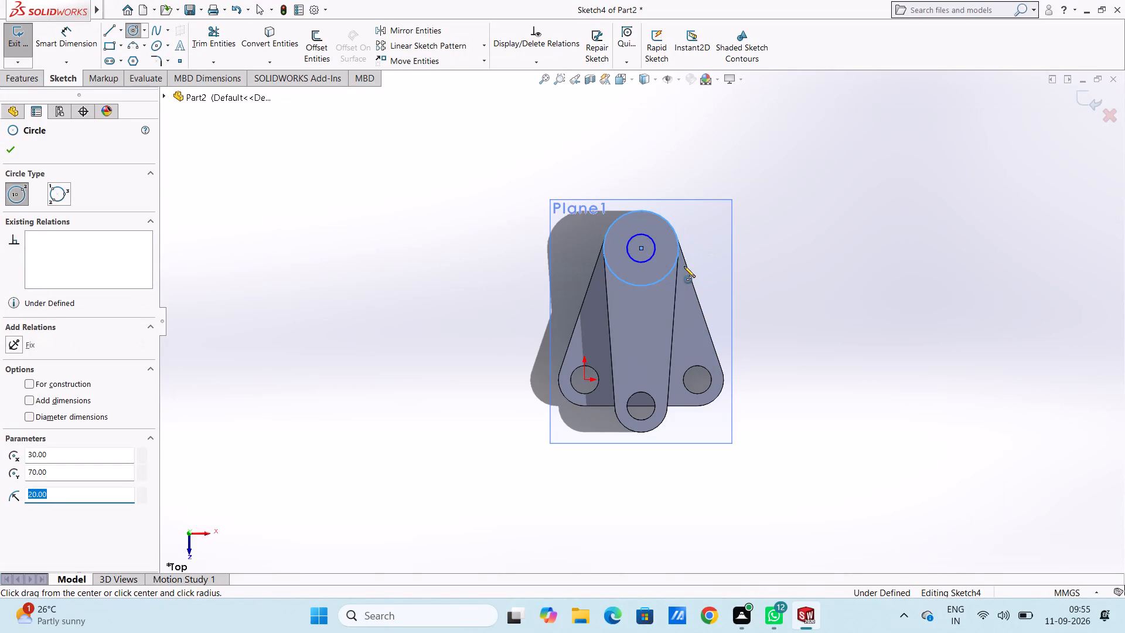
key(Escape)
key(Escape)
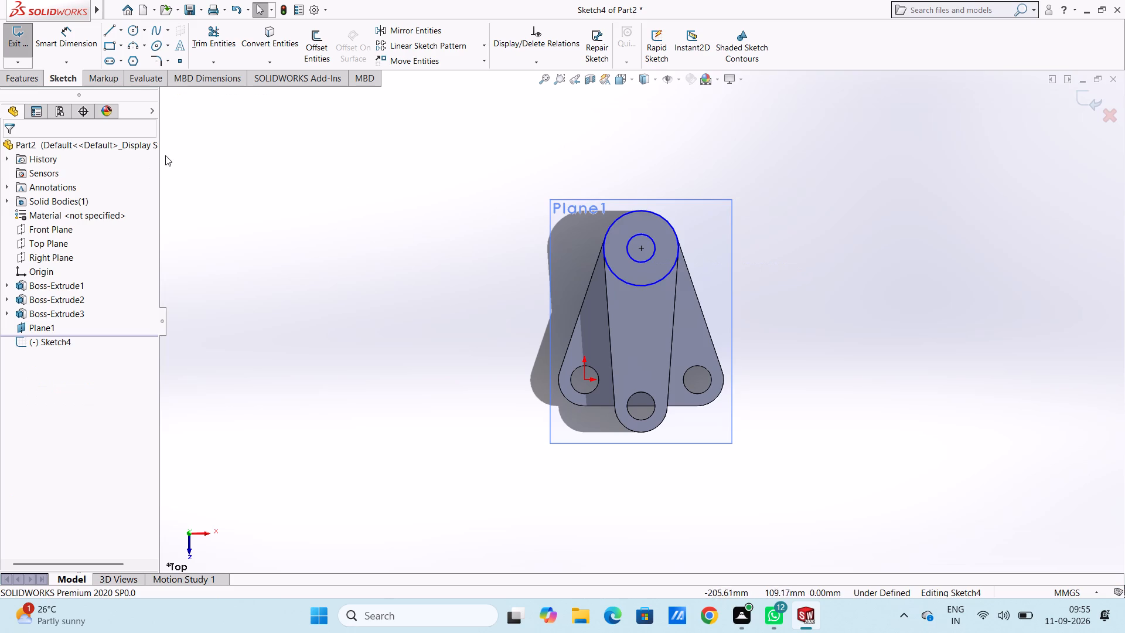
Dimension the outer circle's diameter as 40 mm and the inner circle's diameter as 15 mm.
click(71, 41)
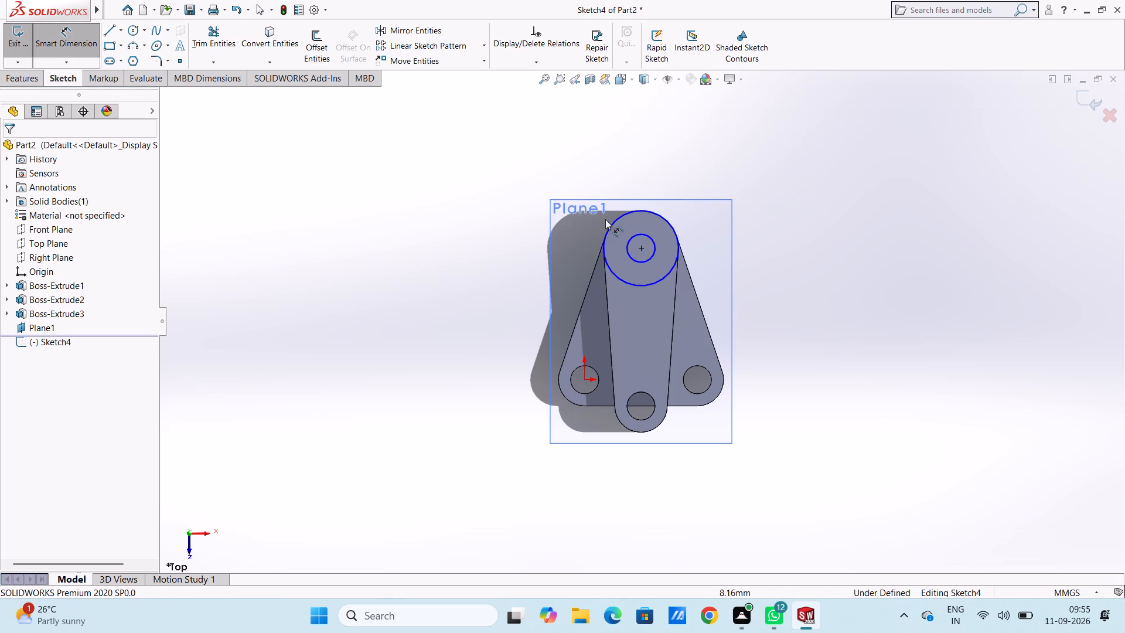
click(611, 224)
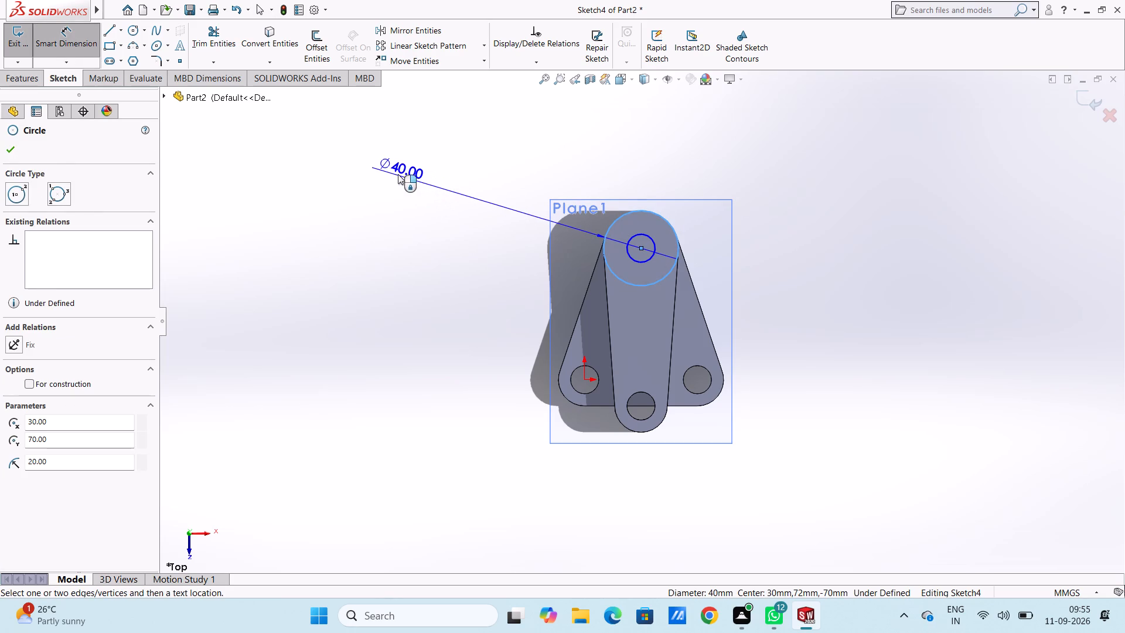
click(398, 174)
key(Return)
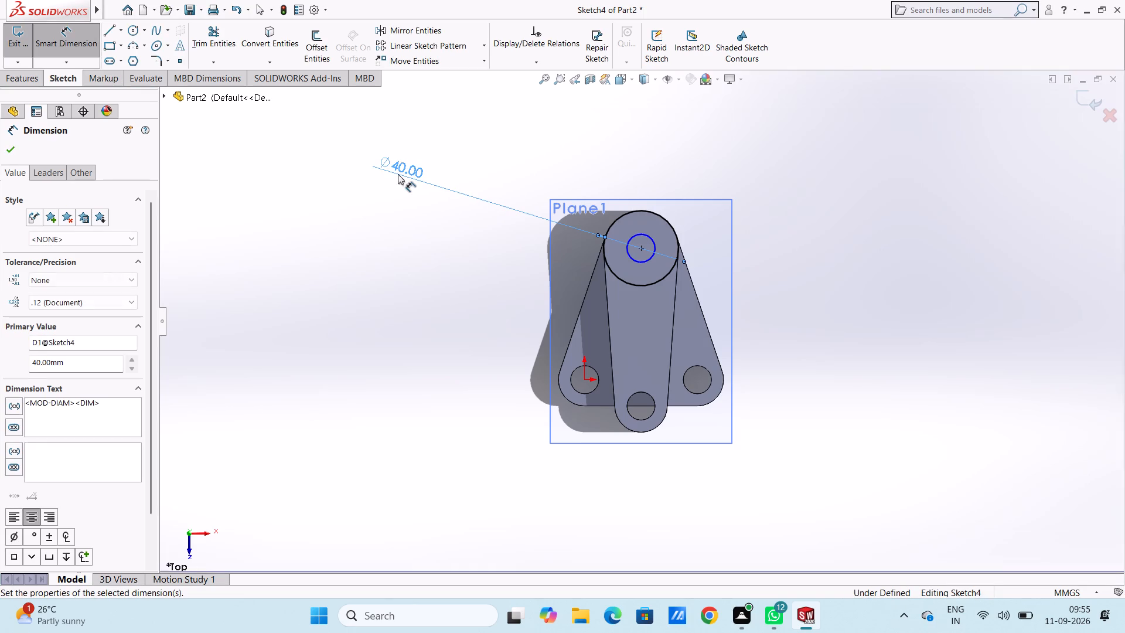
click(436, 249)
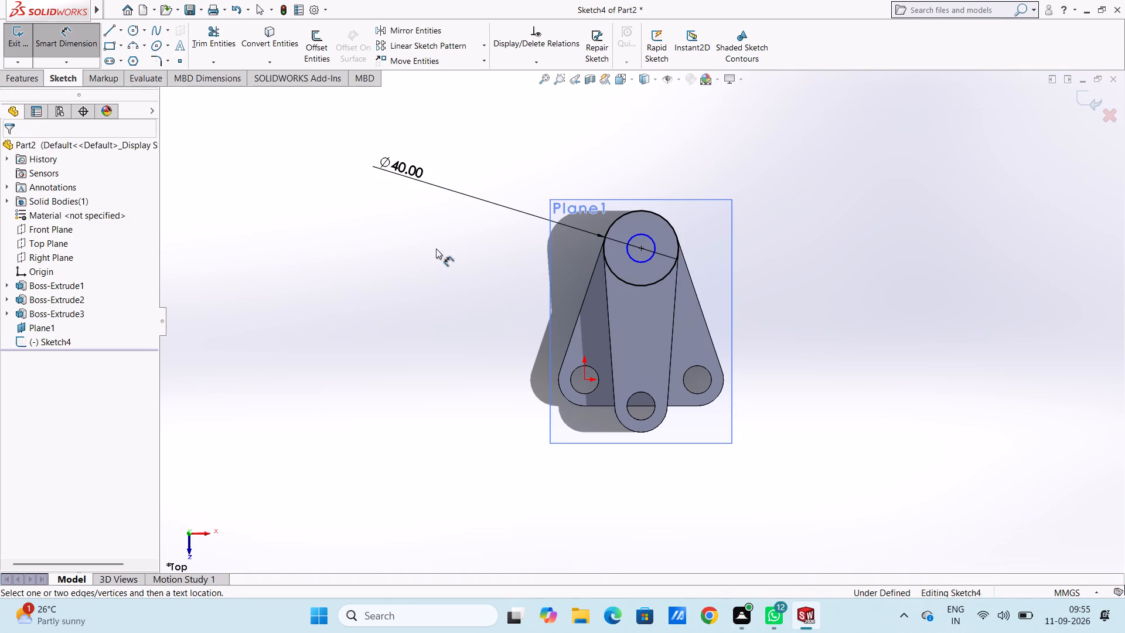
click(646, 237)
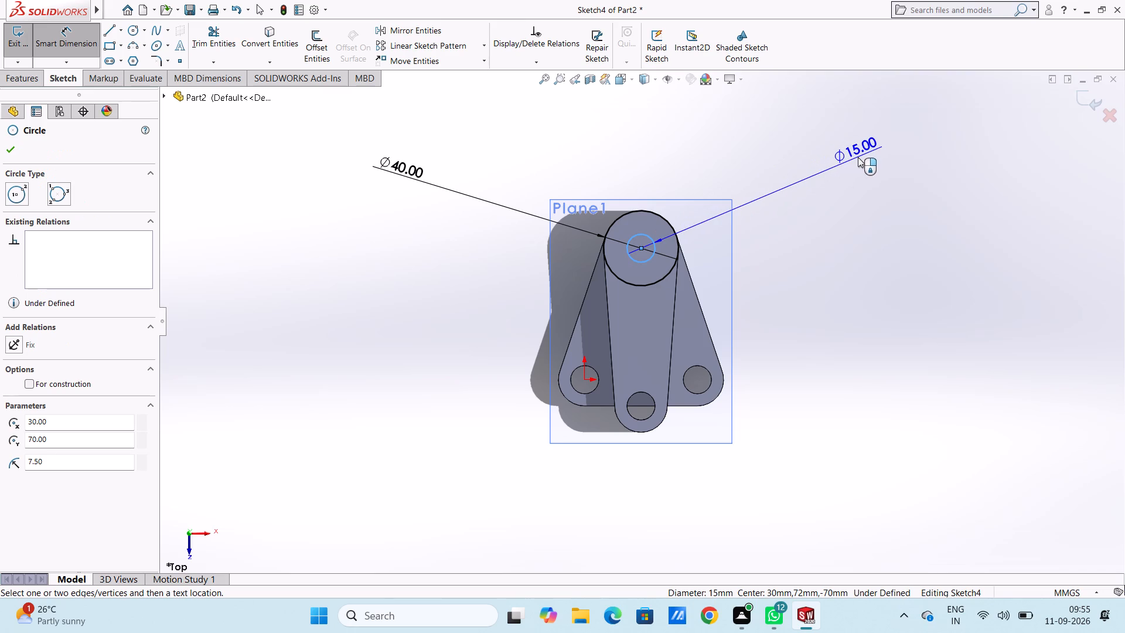
click(858, 157)
key(Return)
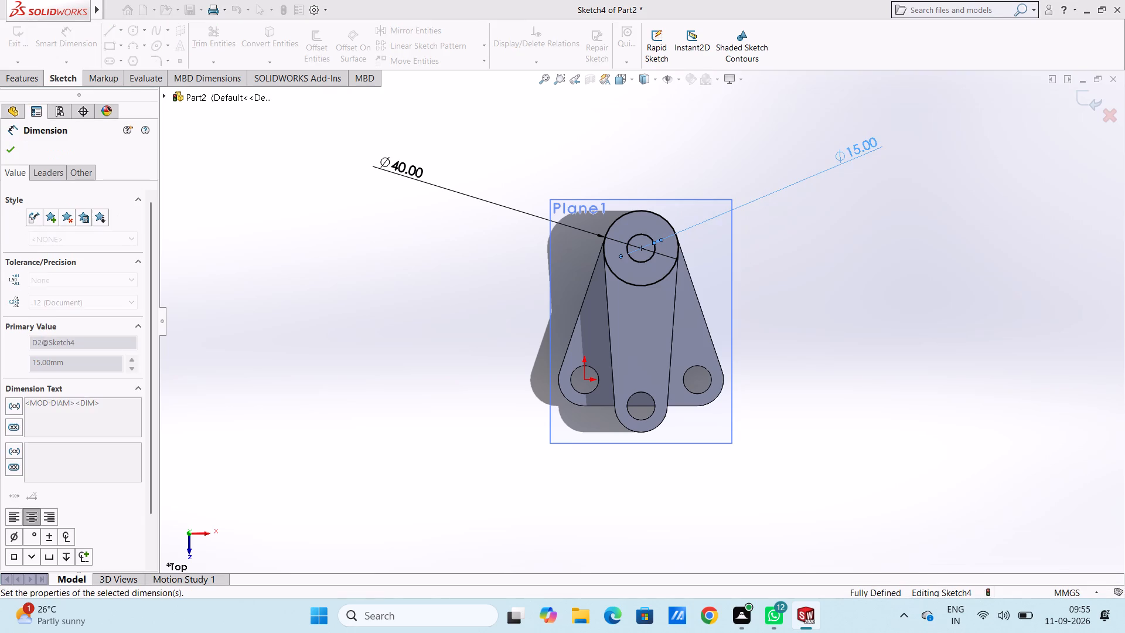
click(892, 189)
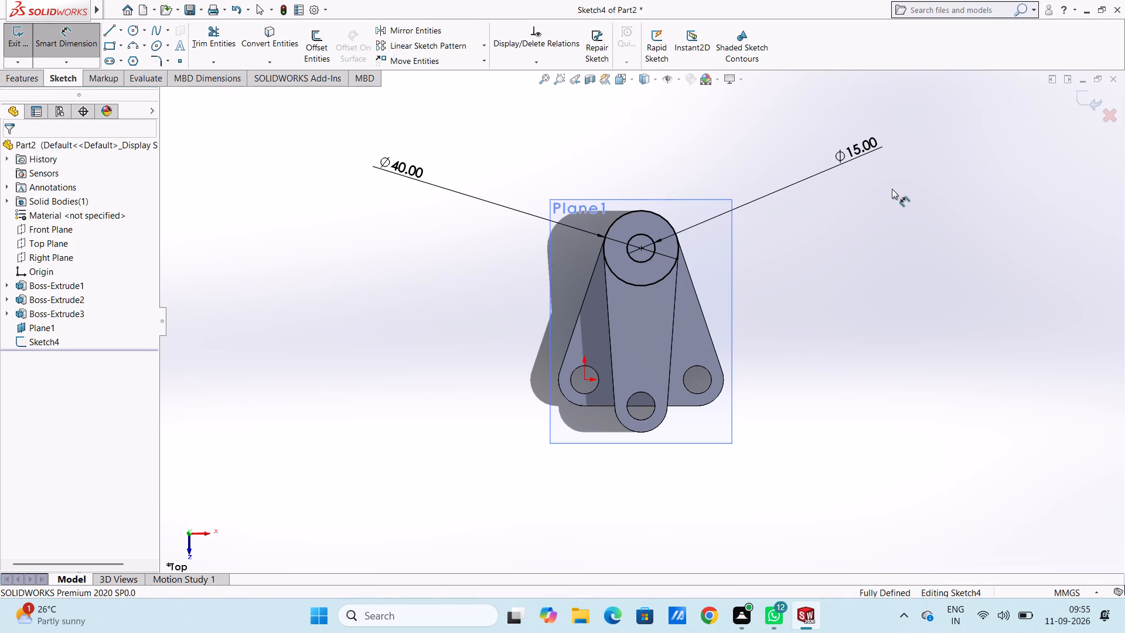
key(Escape)
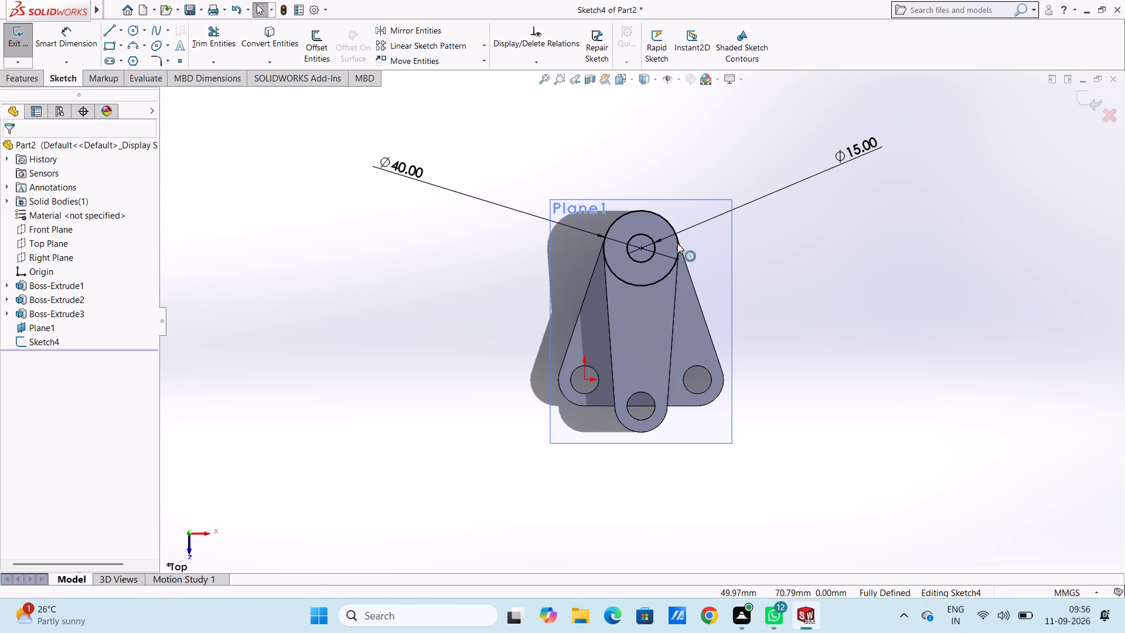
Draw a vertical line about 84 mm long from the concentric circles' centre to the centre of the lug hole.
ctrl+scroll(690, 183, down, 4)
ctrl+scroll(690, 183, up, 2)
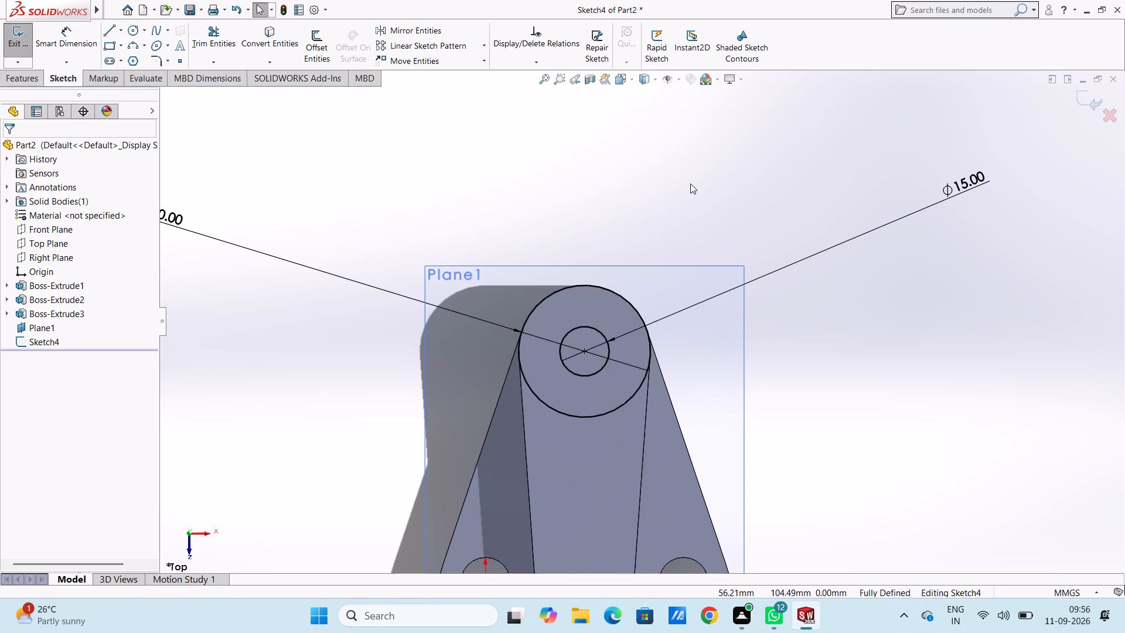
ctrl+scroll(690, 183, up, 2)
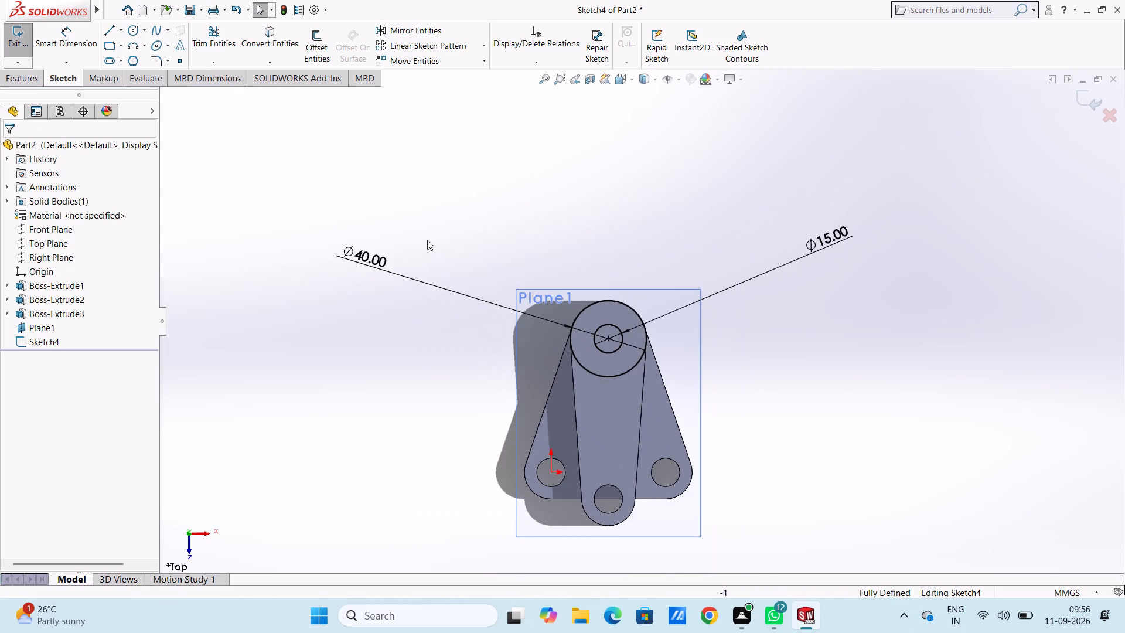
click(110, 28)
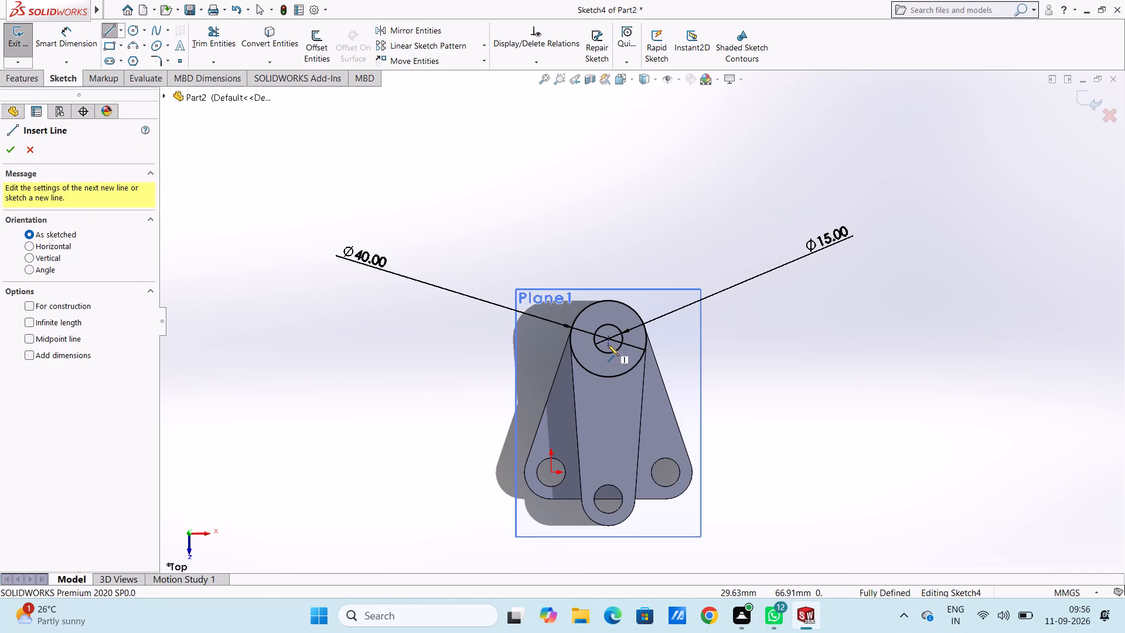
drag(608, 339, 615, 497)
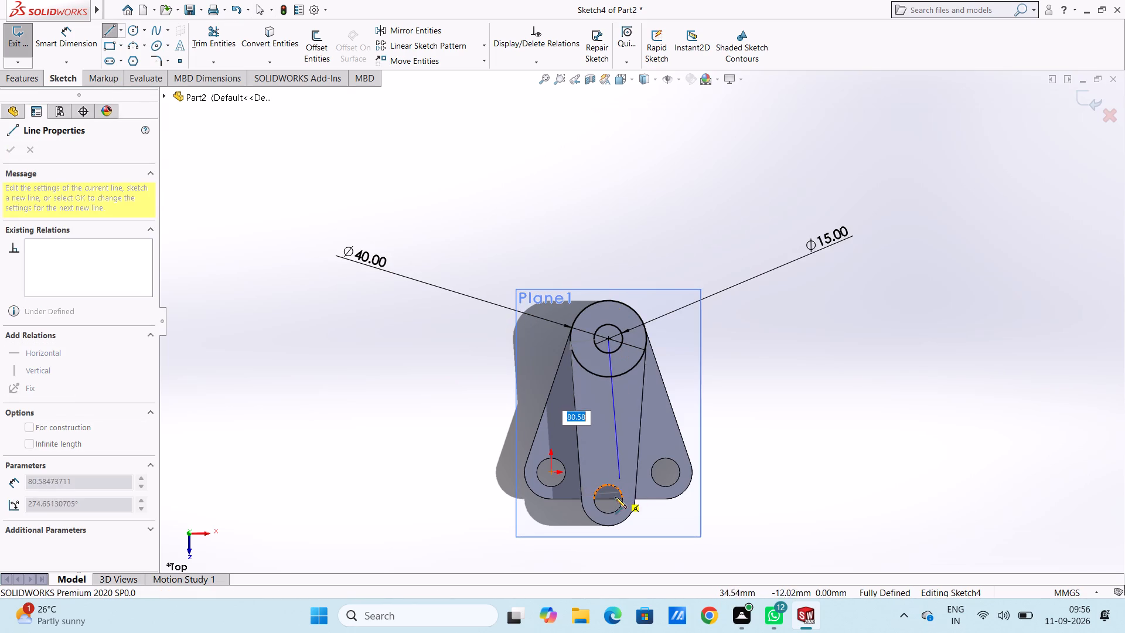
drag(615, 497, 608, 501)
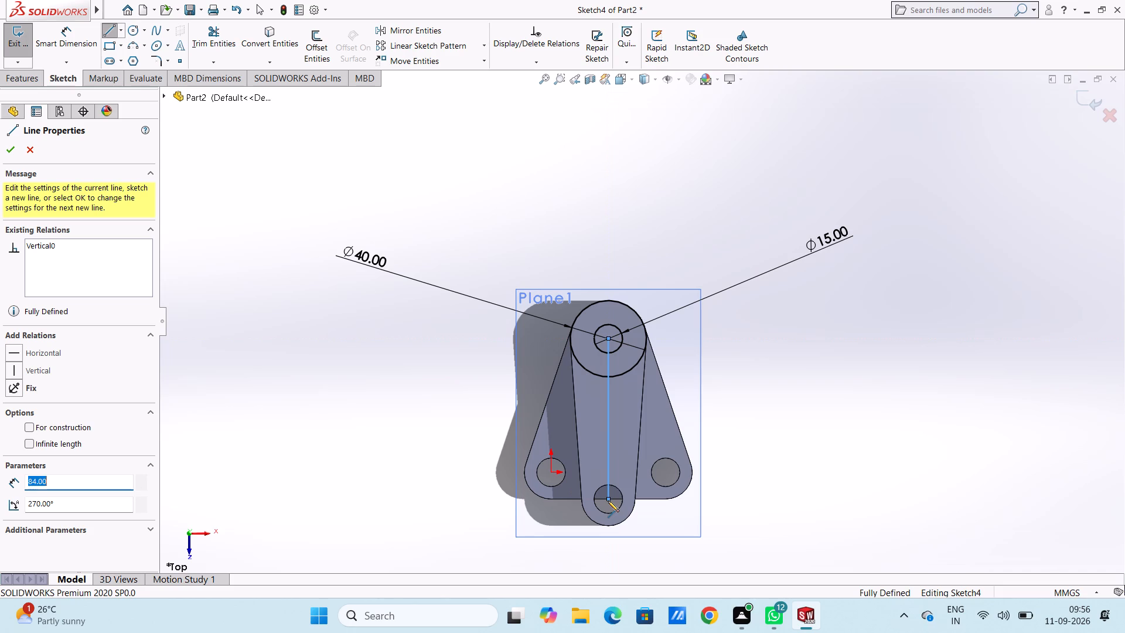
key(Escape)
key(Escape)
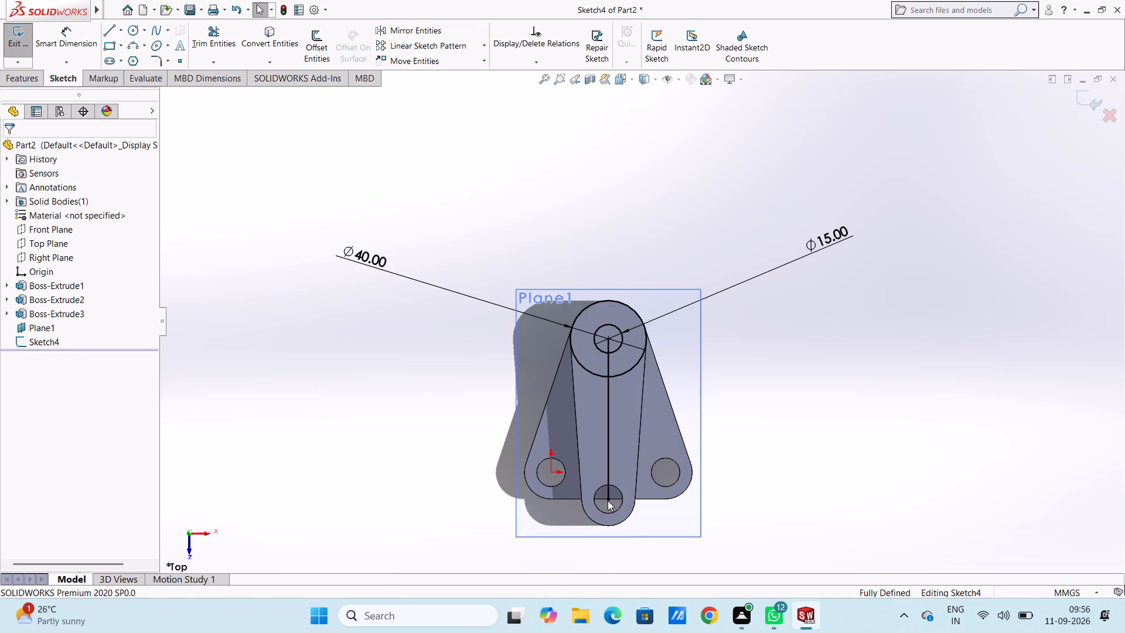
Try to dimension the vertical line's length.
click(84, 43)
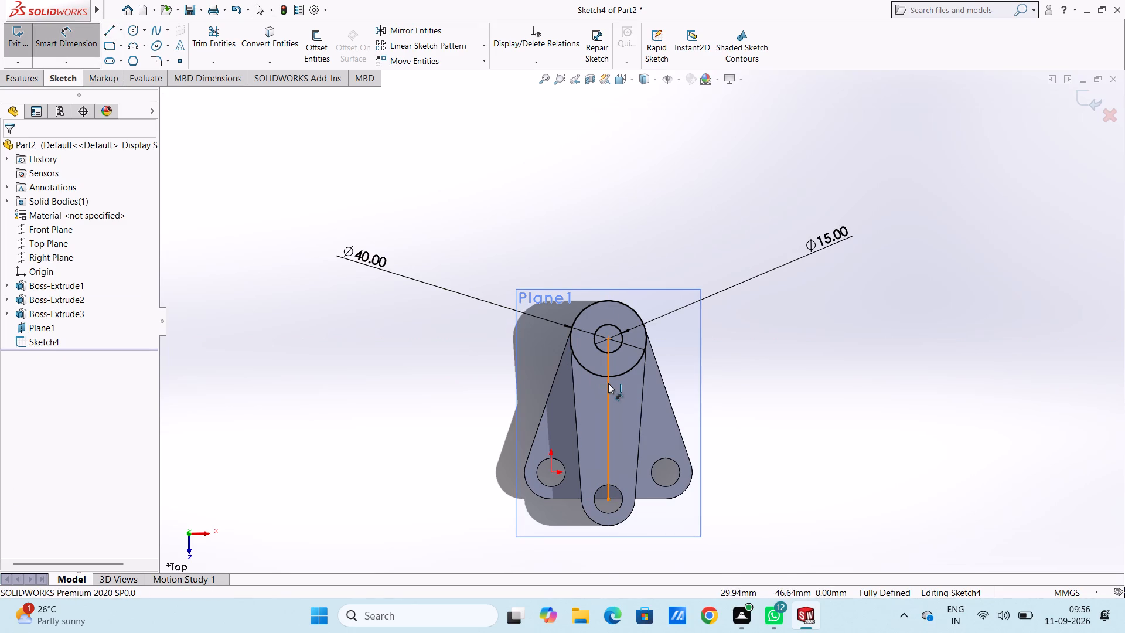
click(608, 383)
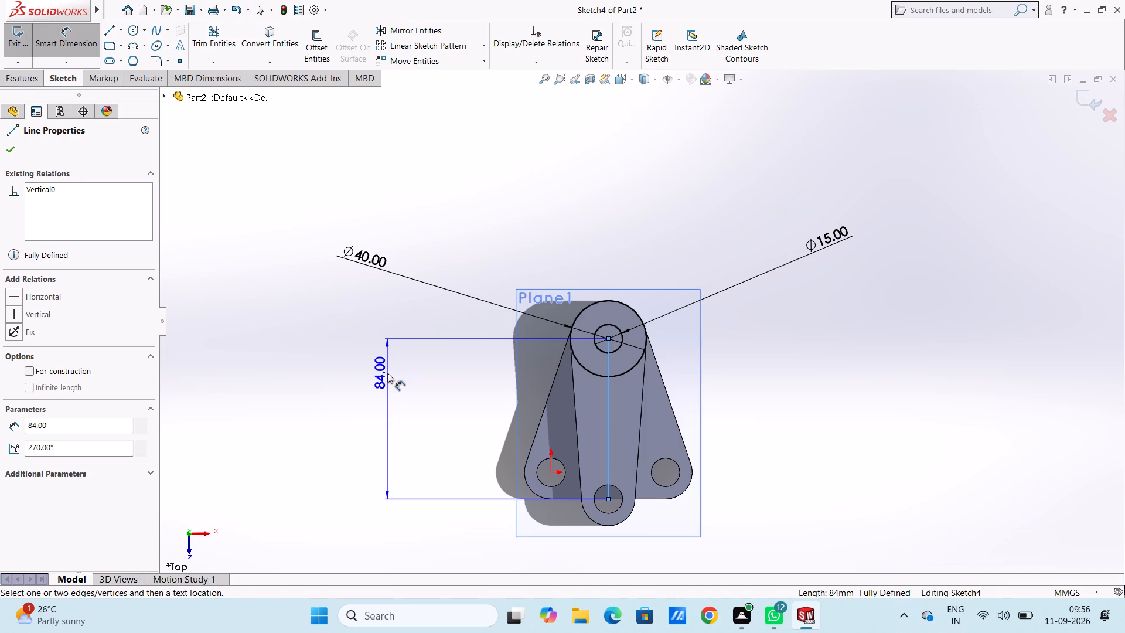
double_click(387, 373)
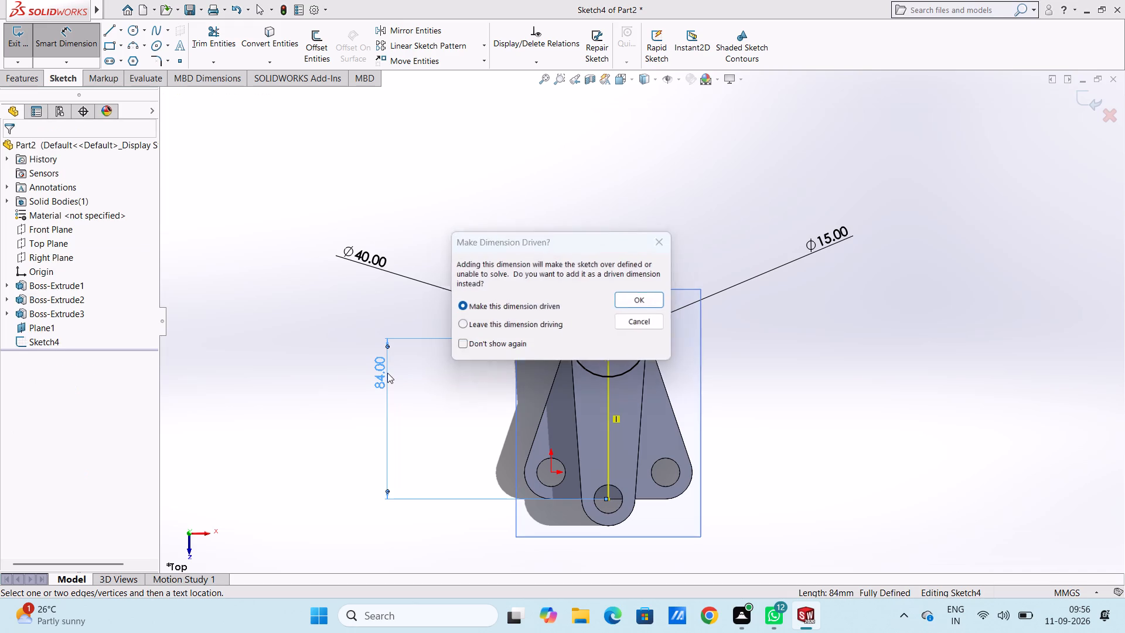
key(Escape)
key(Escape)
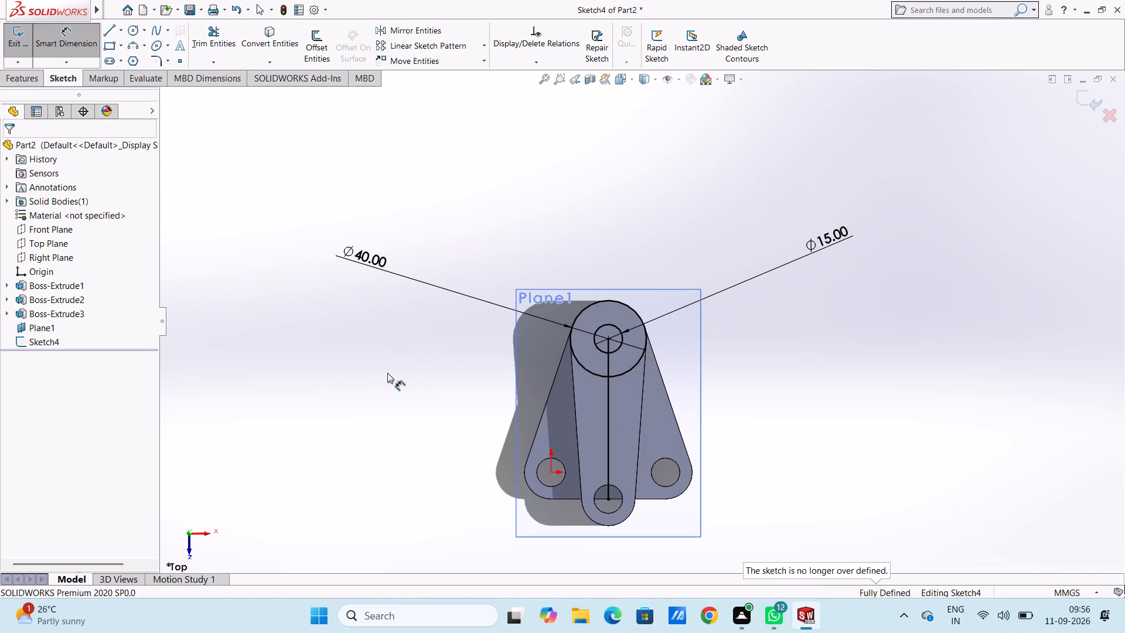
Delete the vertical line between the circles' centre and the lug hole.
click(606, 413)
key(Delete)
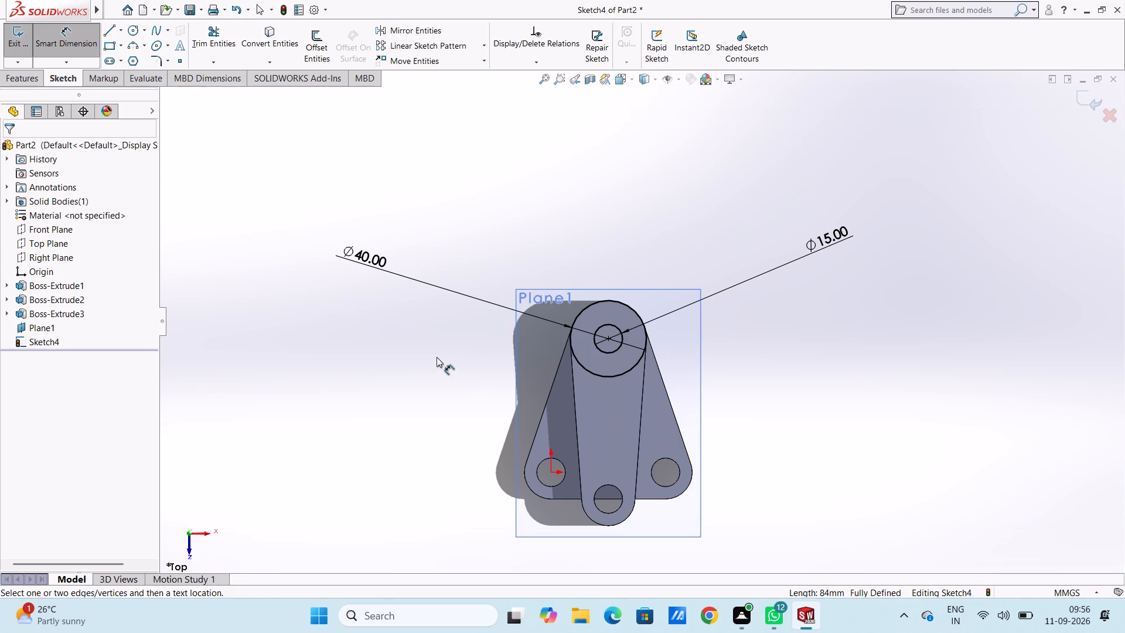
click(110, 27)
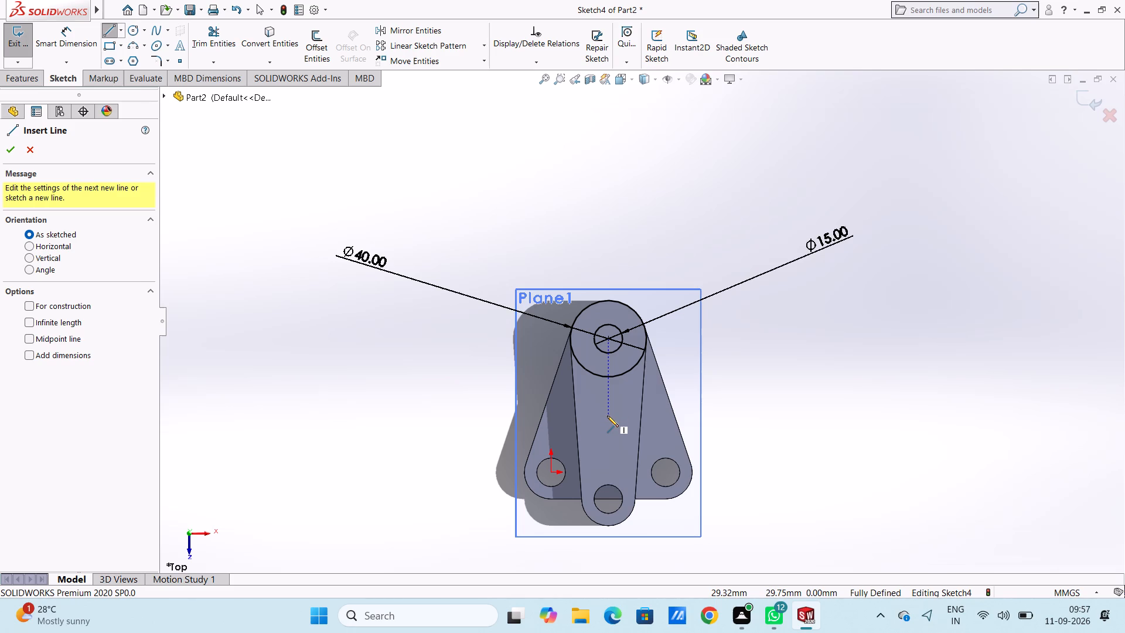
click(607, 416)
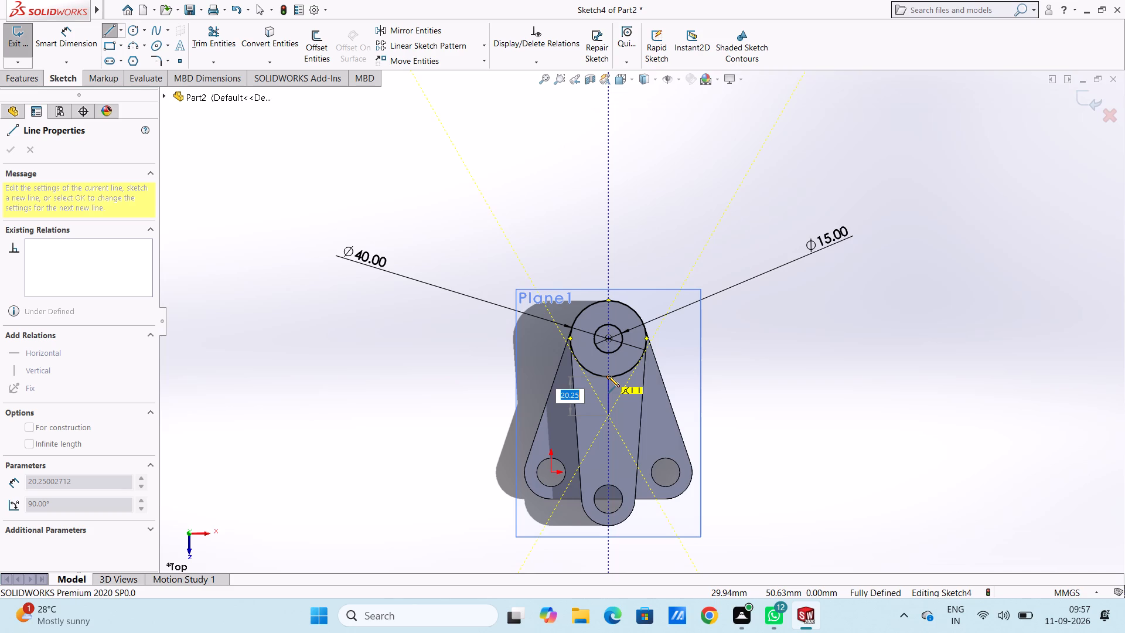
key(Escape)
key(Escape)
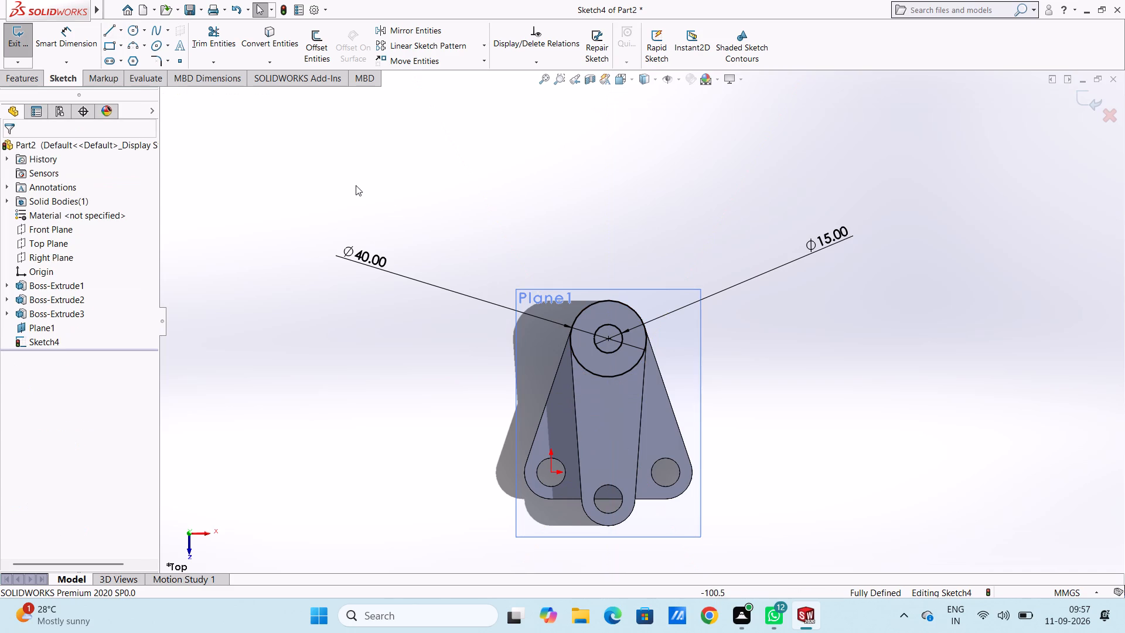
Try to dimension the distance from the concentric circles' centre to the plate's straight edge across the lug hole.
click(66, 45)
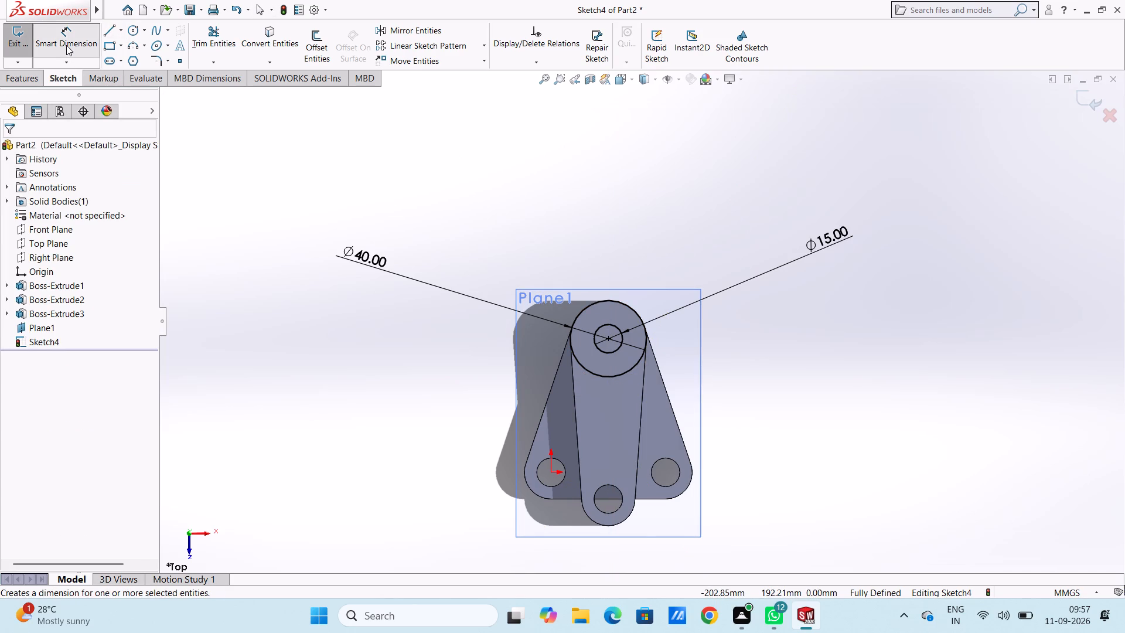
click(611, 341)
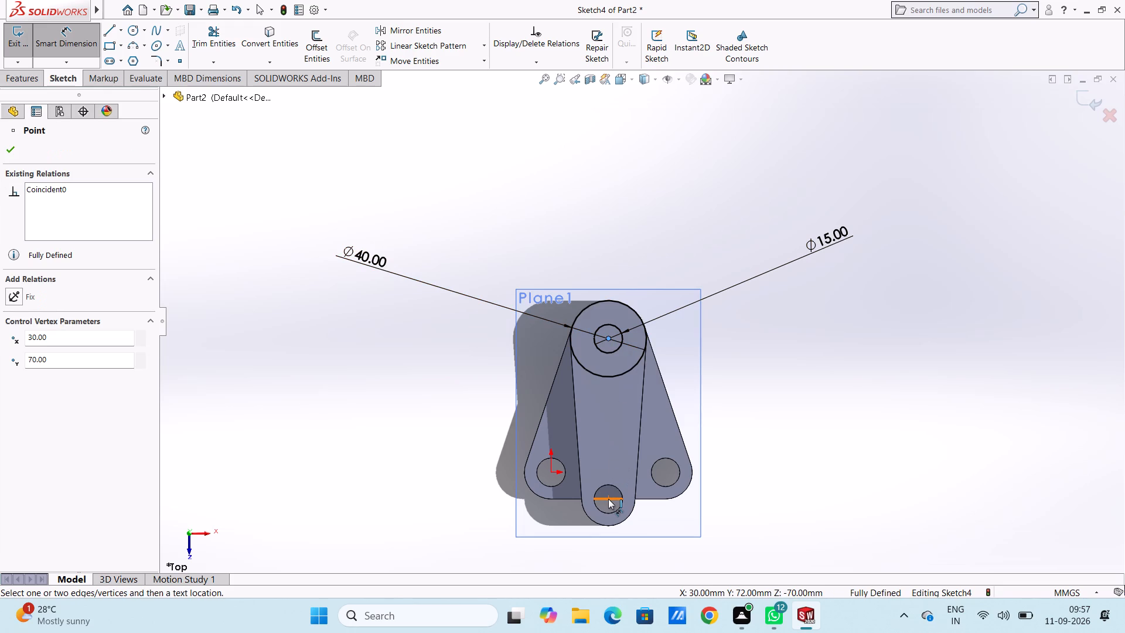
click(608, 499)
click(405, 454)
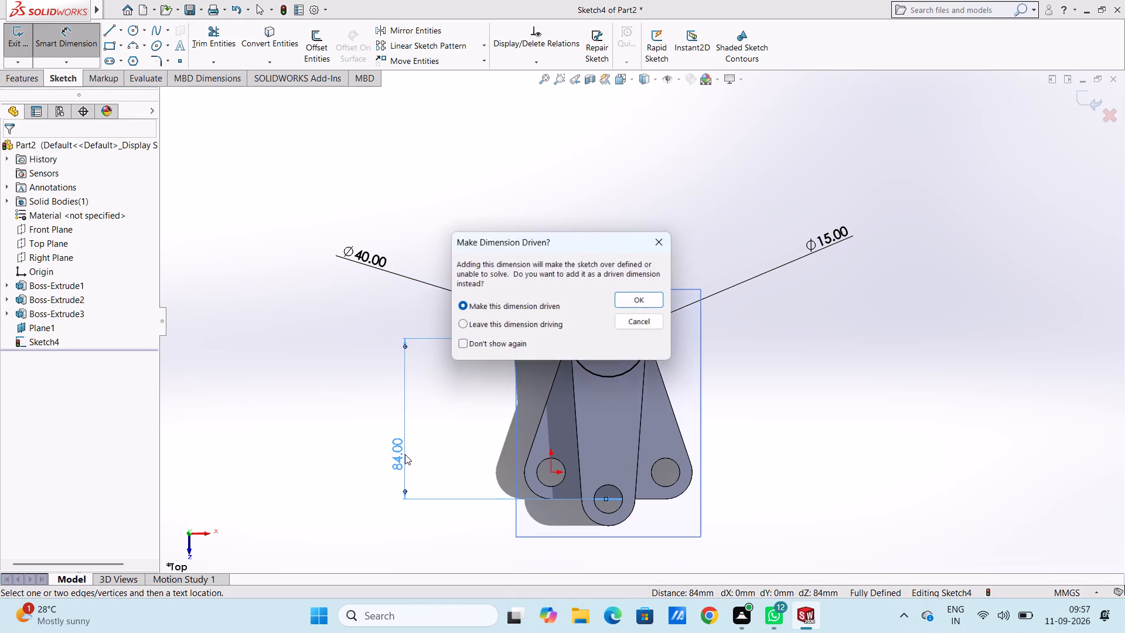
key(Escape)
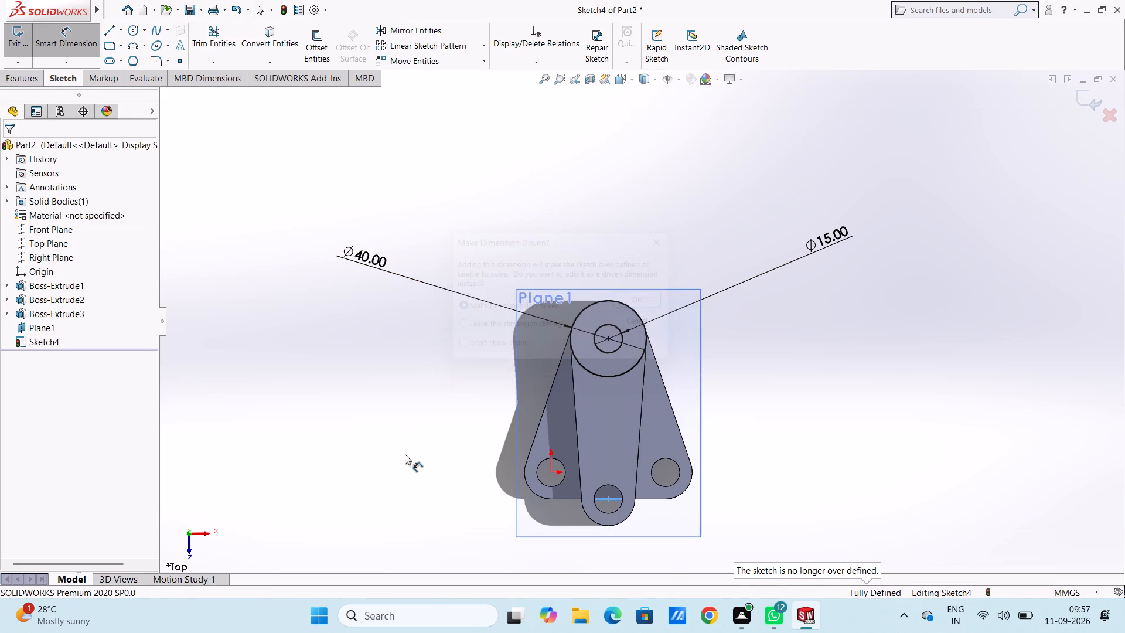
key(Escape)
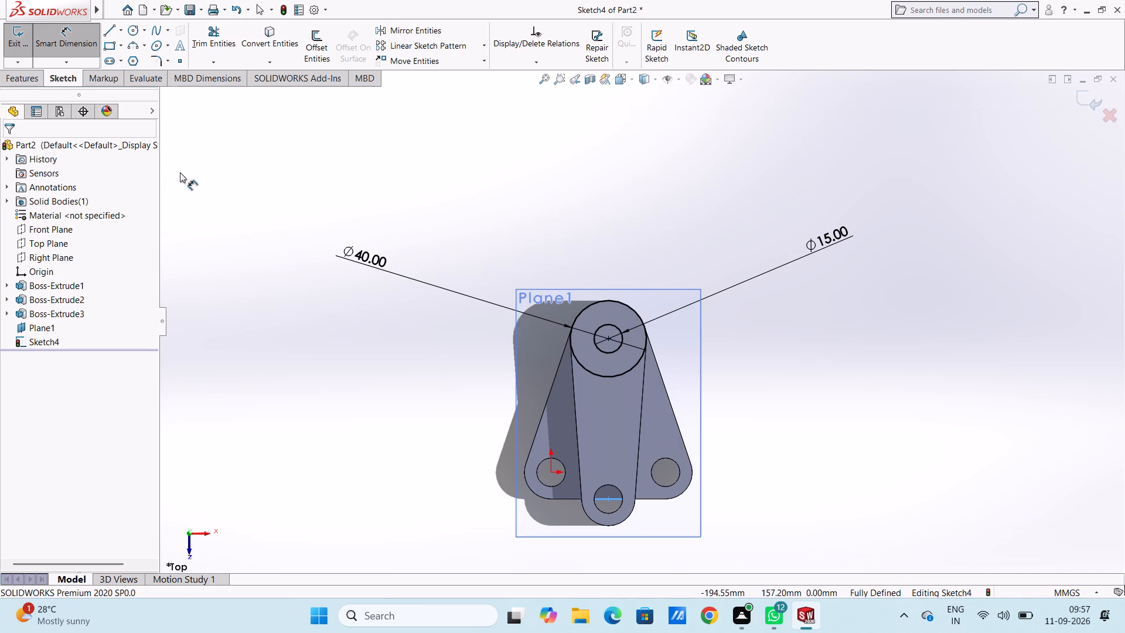
Sketch a circle of 70 mm radius centred on the lug hole.
double_click(132, 26)
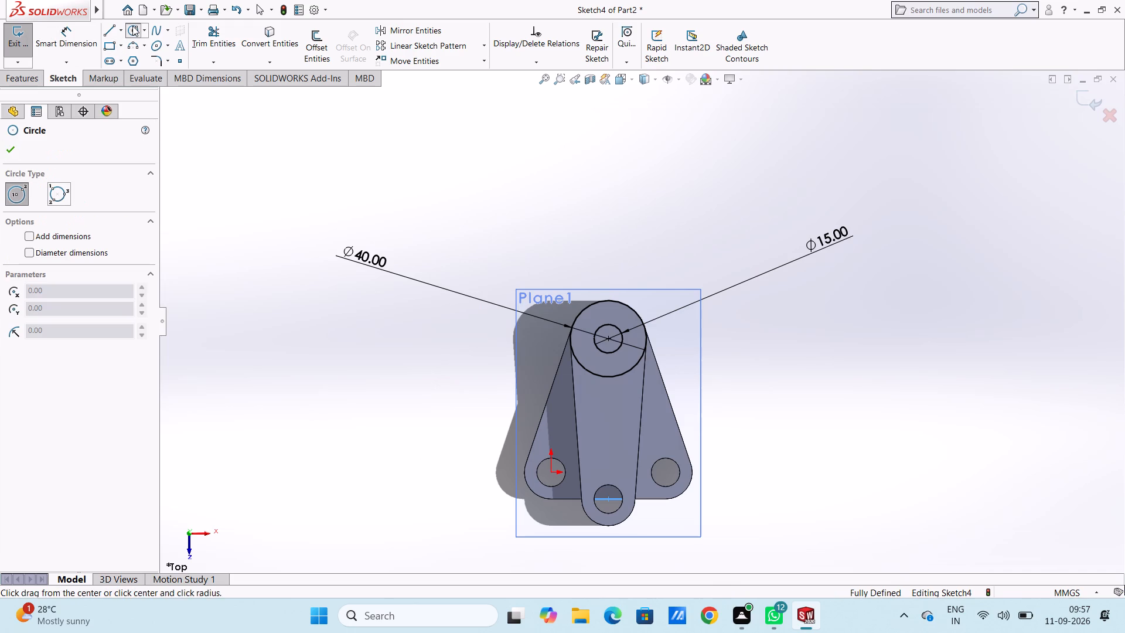
click(609, 499)
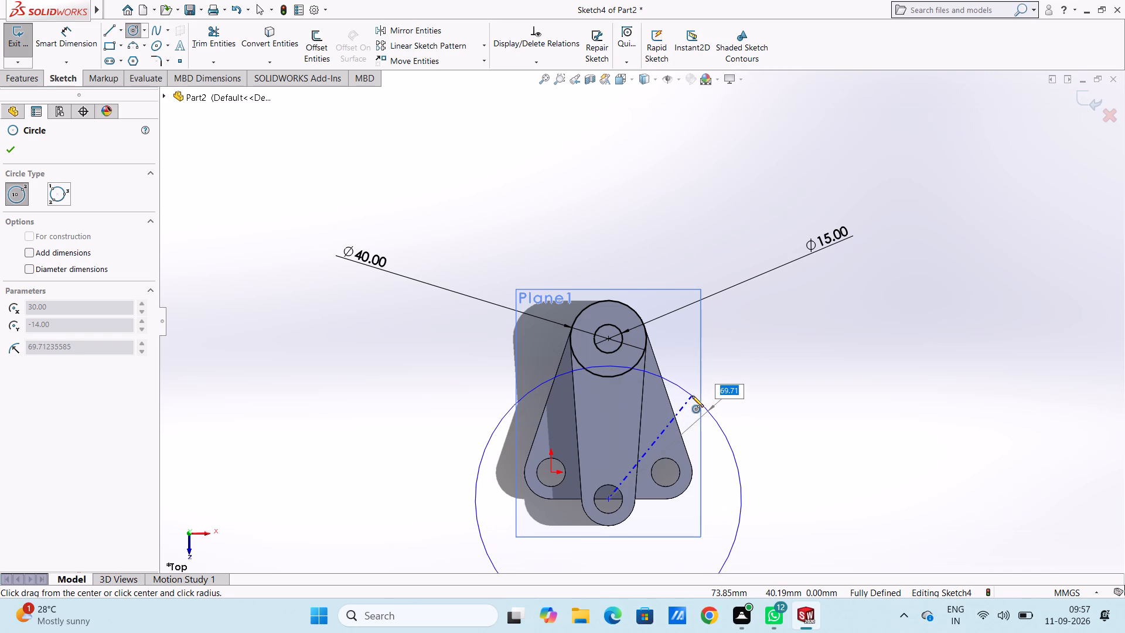
text(70)
key(Return)
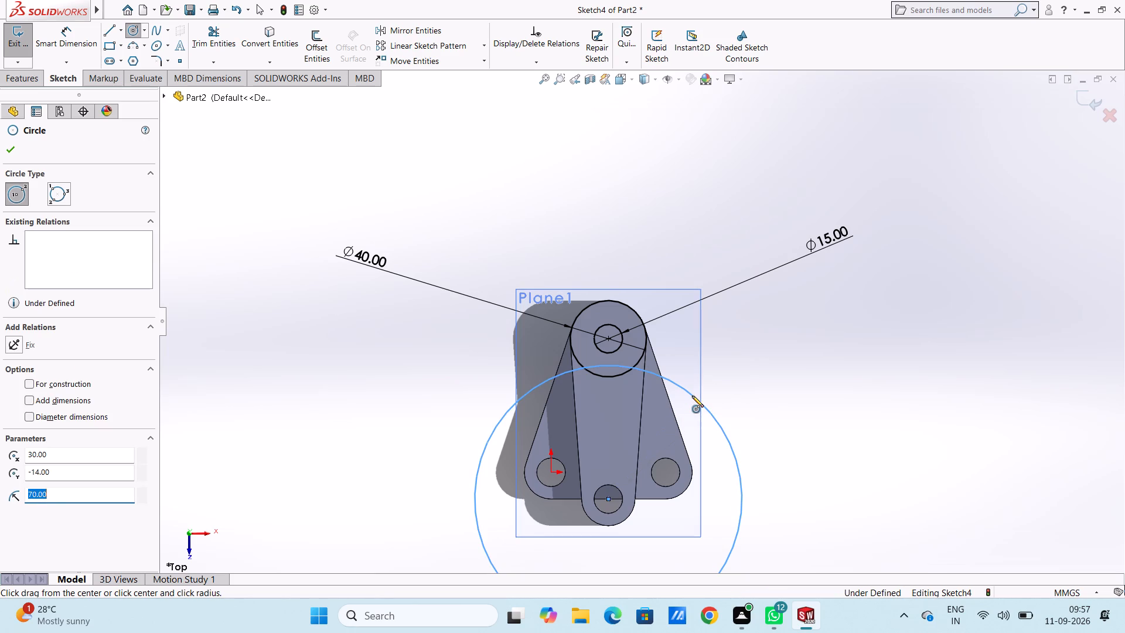
ctrl+scroll(692, 396, up, 5)
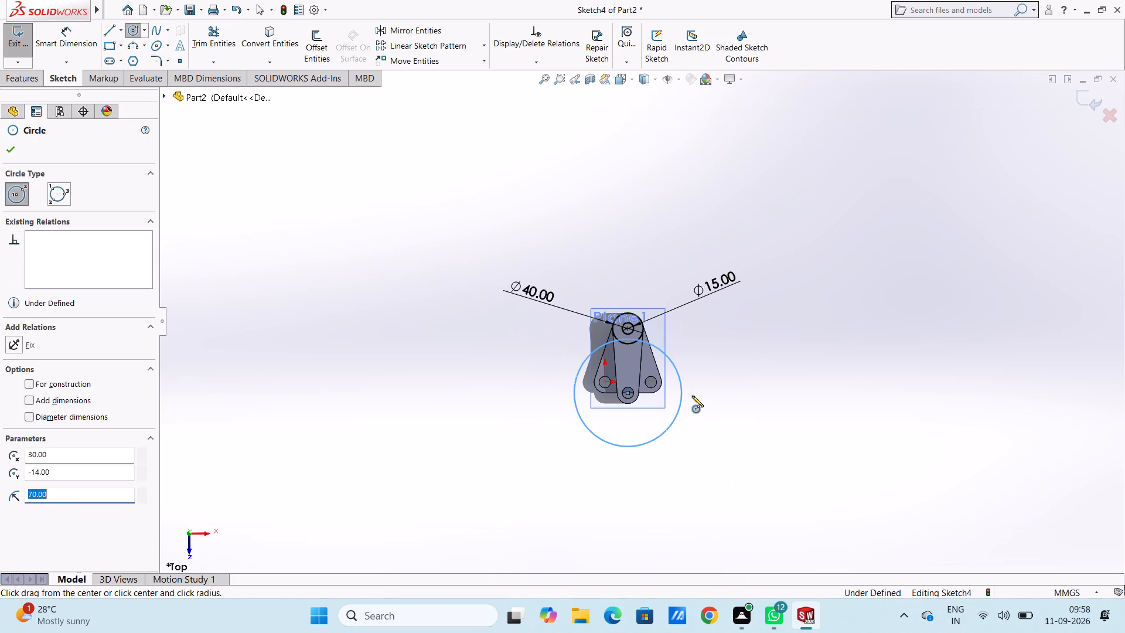
key(Escape)
key(Escape)
ctrl+scroll(692, 396, down, 3)
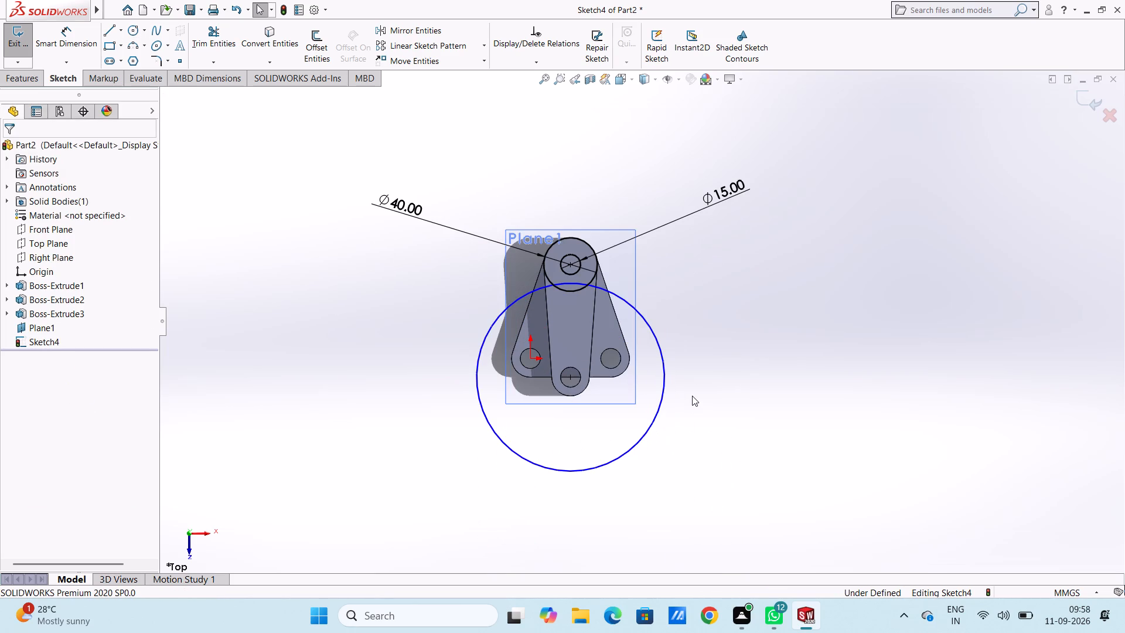
Dimension the large circle's diameter as 140 mm.
click(57, 35)
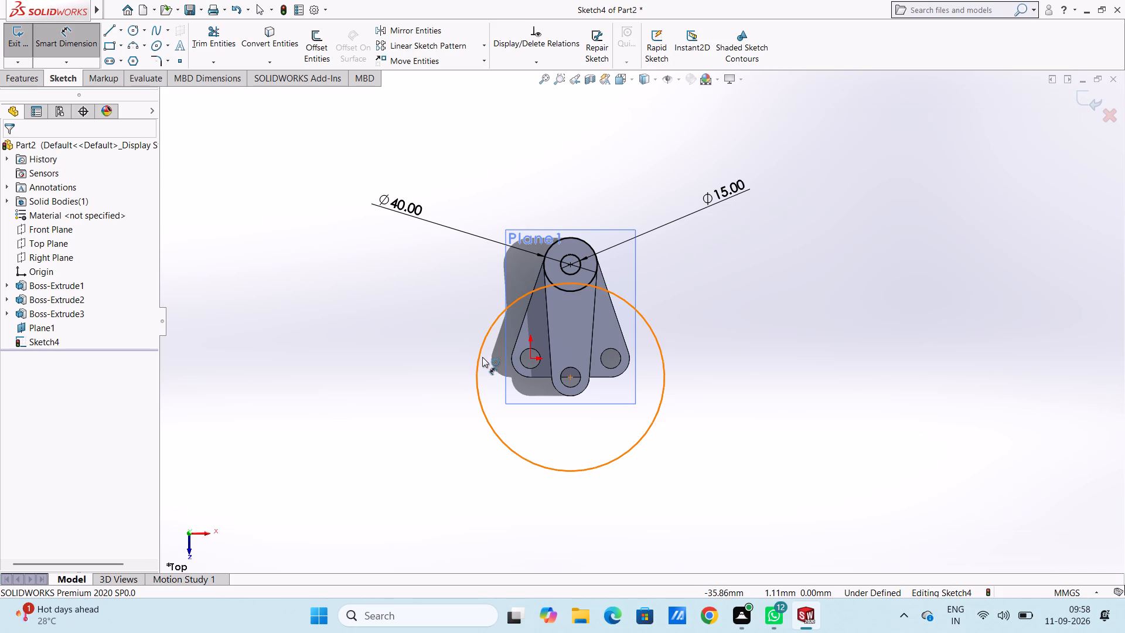
click(481, 357)
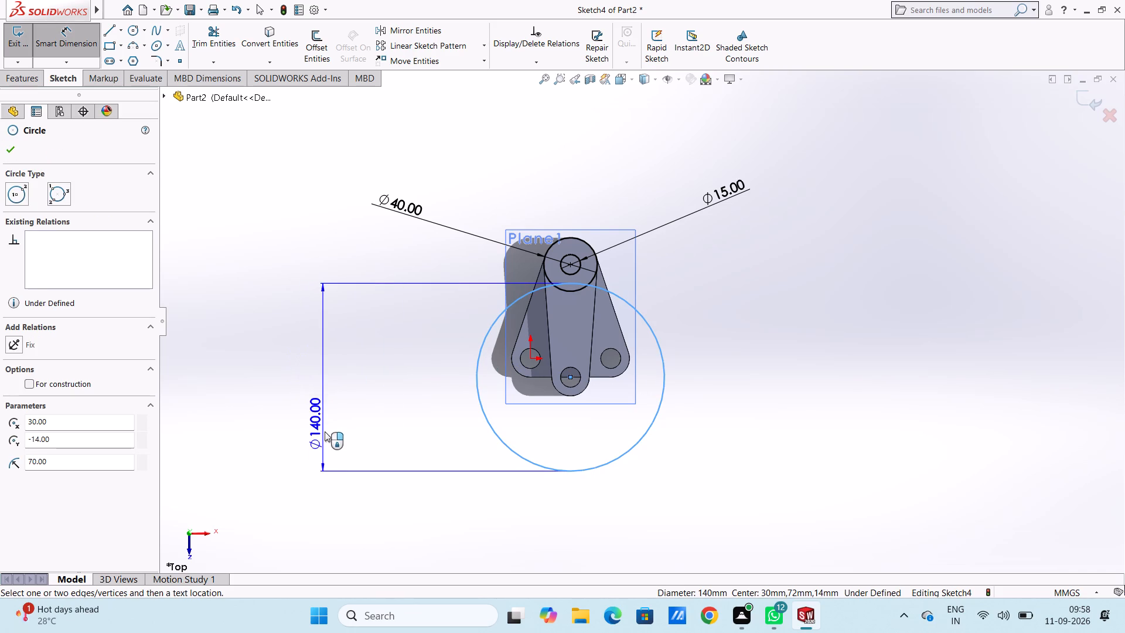
click(307, 489)
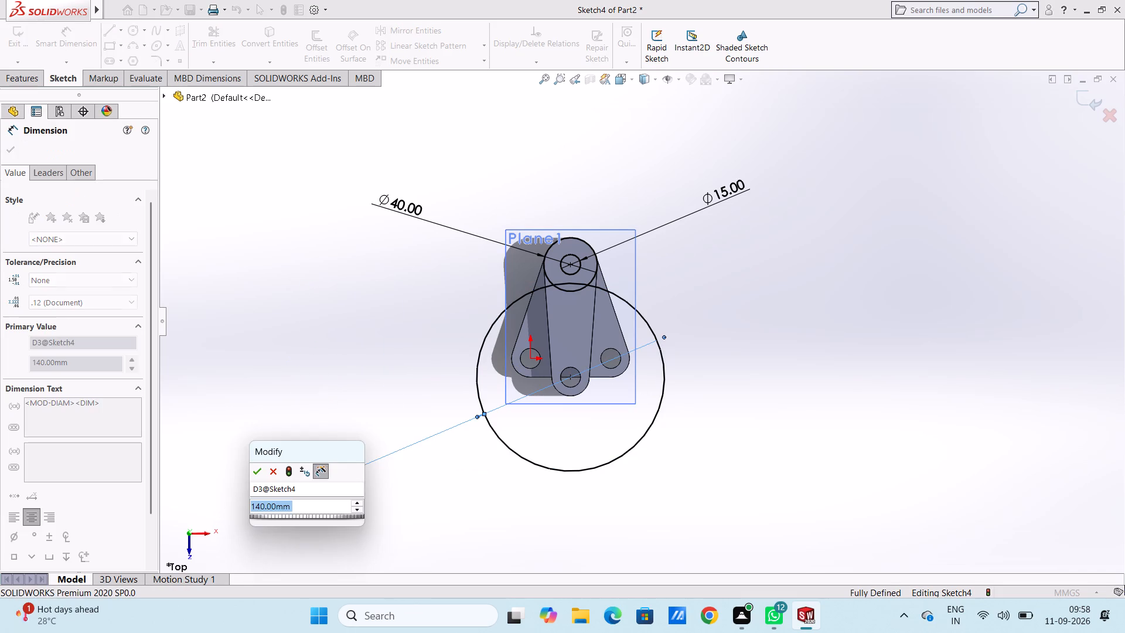
key(Return)
click(381, 502)
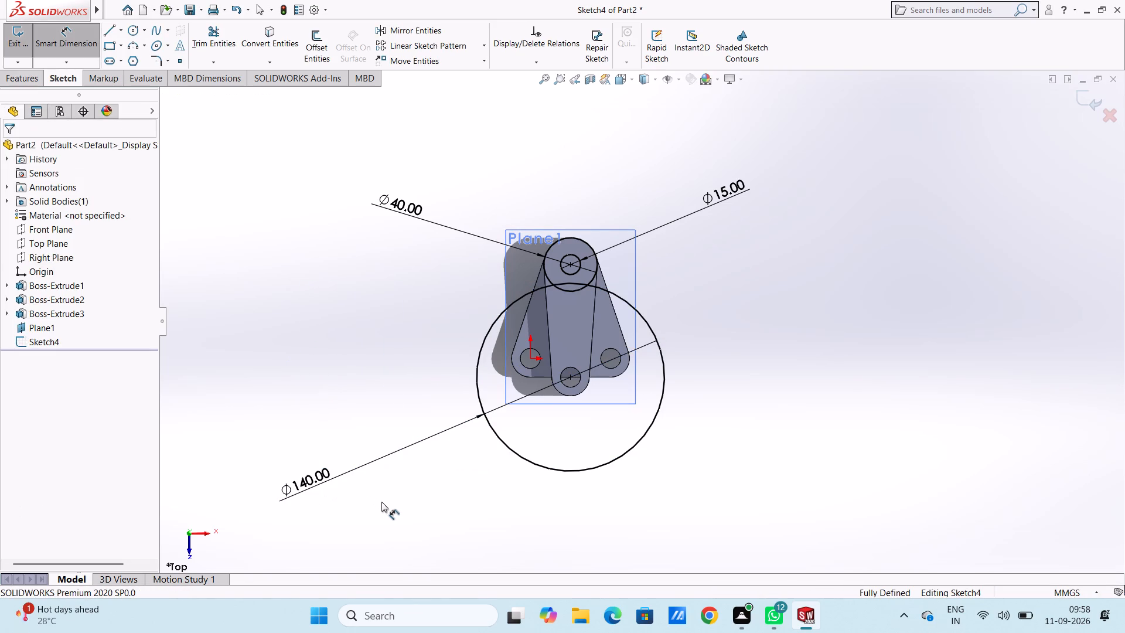
key(Escape)
key(Escape)
Trim the 140 mm circle outside the 40 mm circle, and trim the 40 mm circle's arc lying inside the large circle.
ctrl+scroll(381, 502, down, 2)
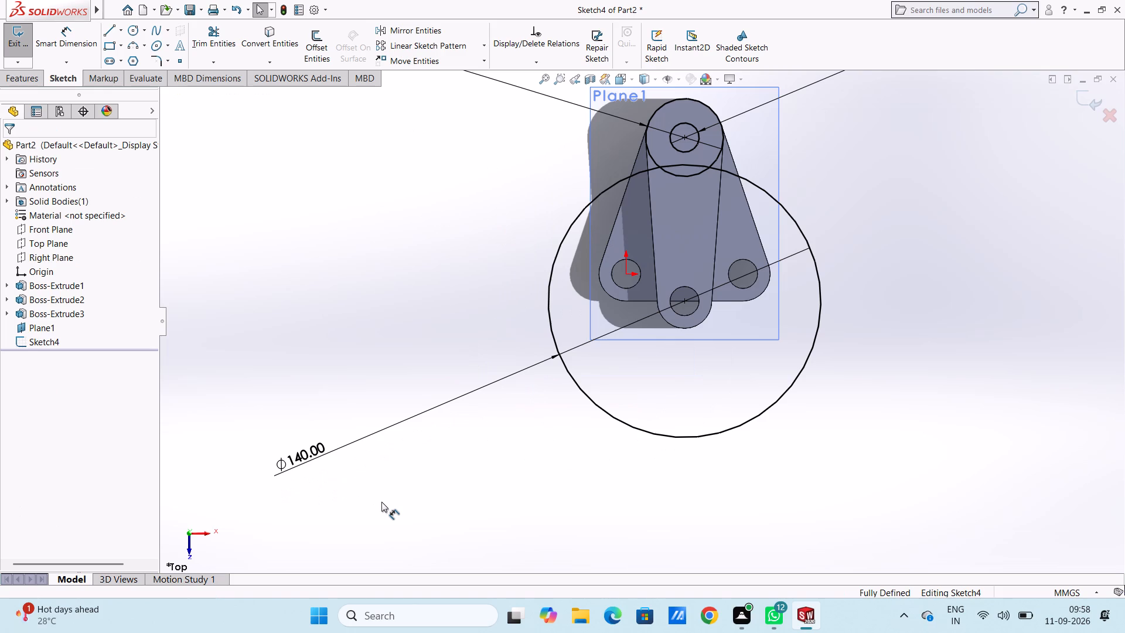
ctrl+scroll(381, 502, up, 2)
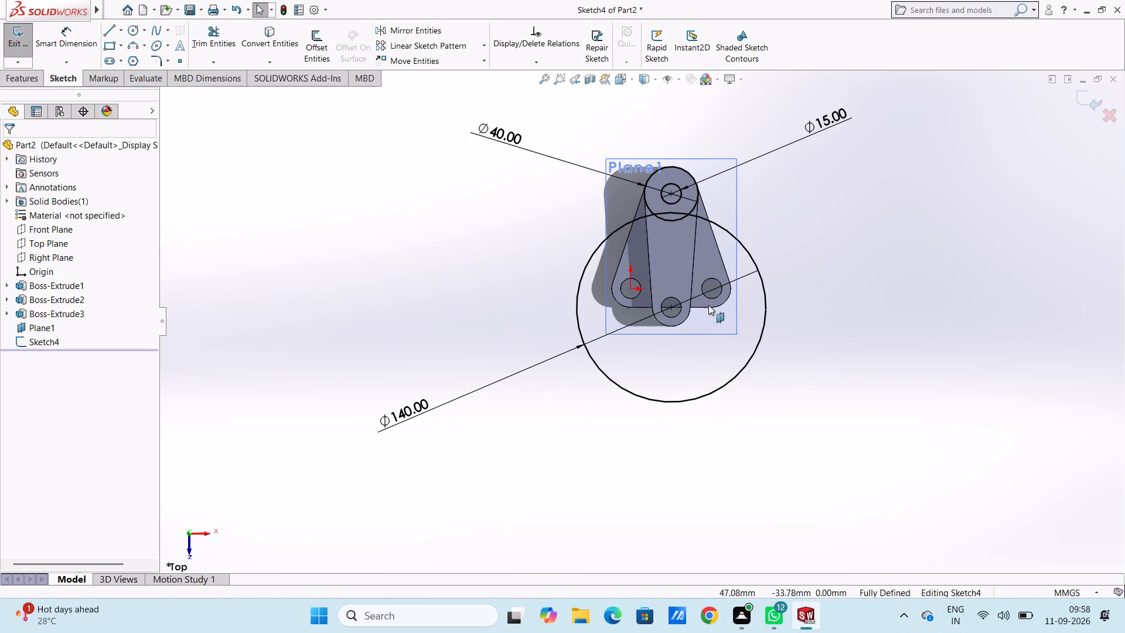
ctrl+scroll(807, 183, down, 3)
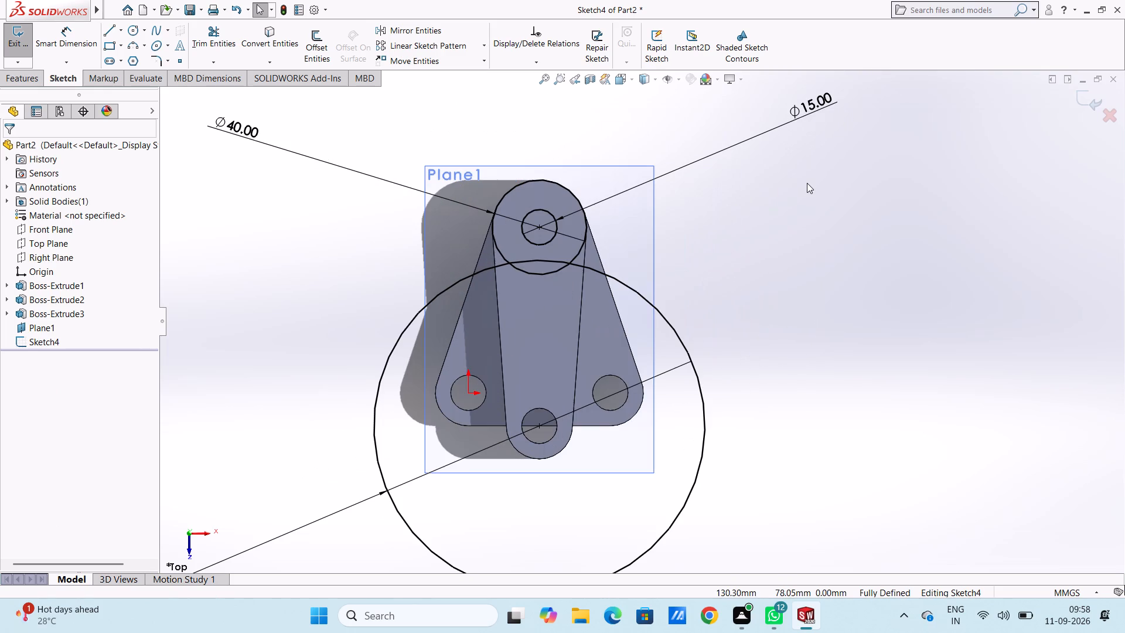
click(203, 33)
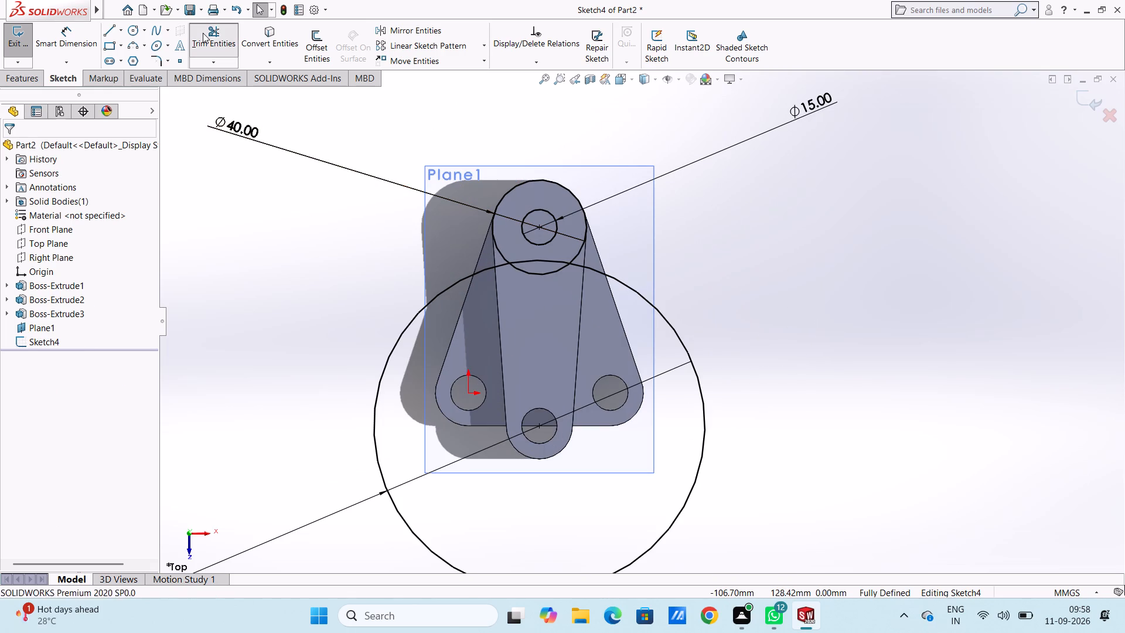
click(423, 307)
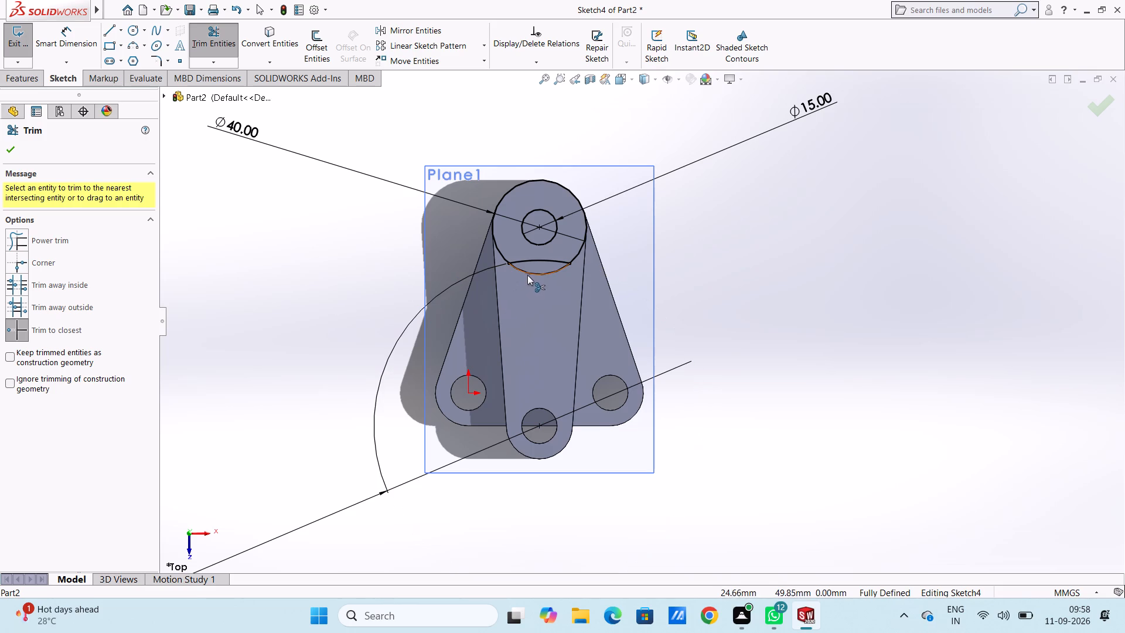
click(529, 274)
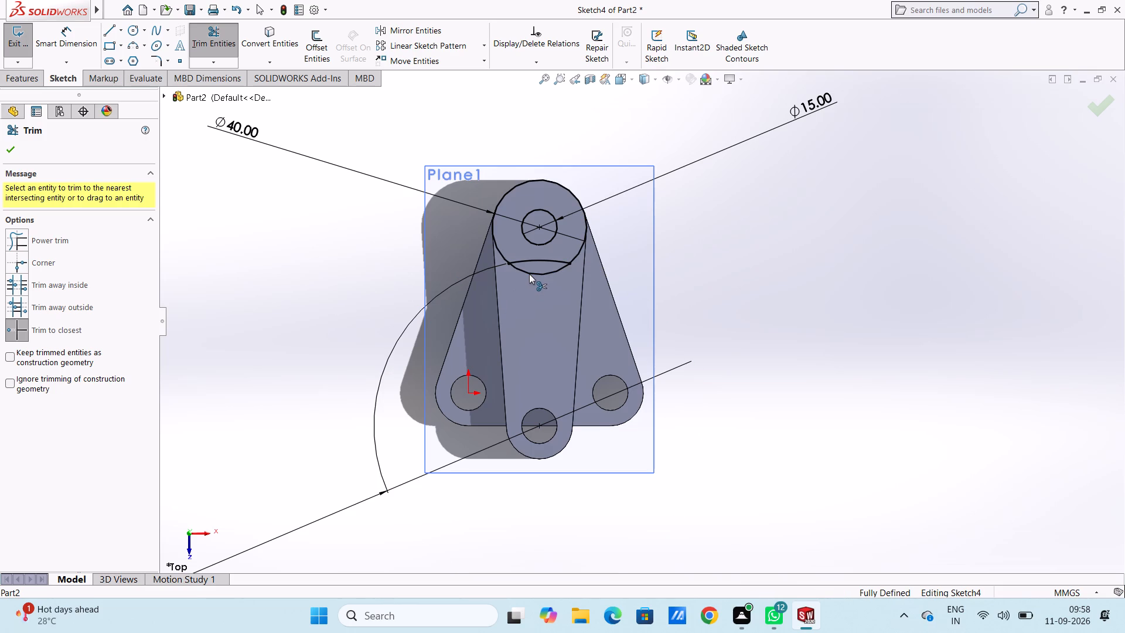
key(Escape)
key(Escape)
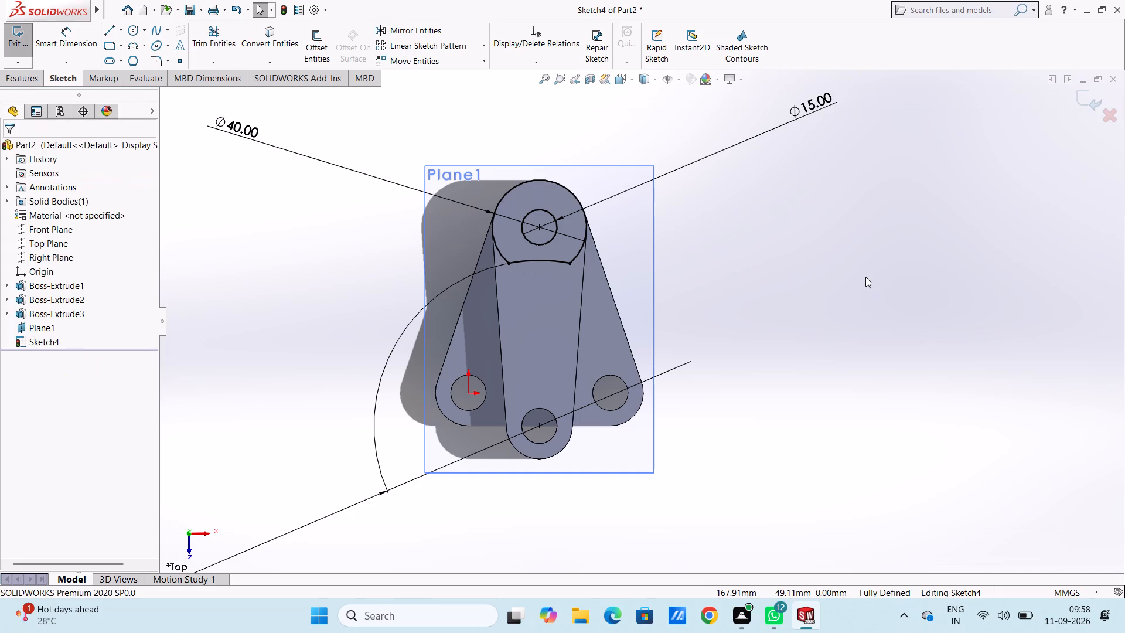
Sketch two slanted lines, each about 11.1 mm long, from the 70 mm arc's endpoints outward to the tapered boss's side edges.
key(l)
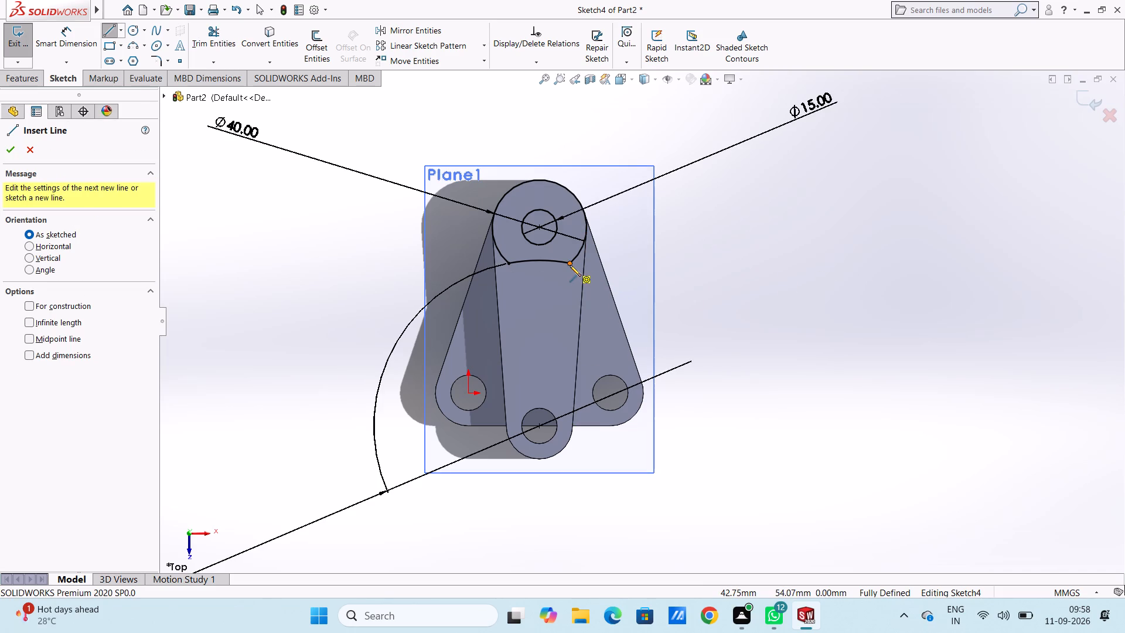
click(570, 265)
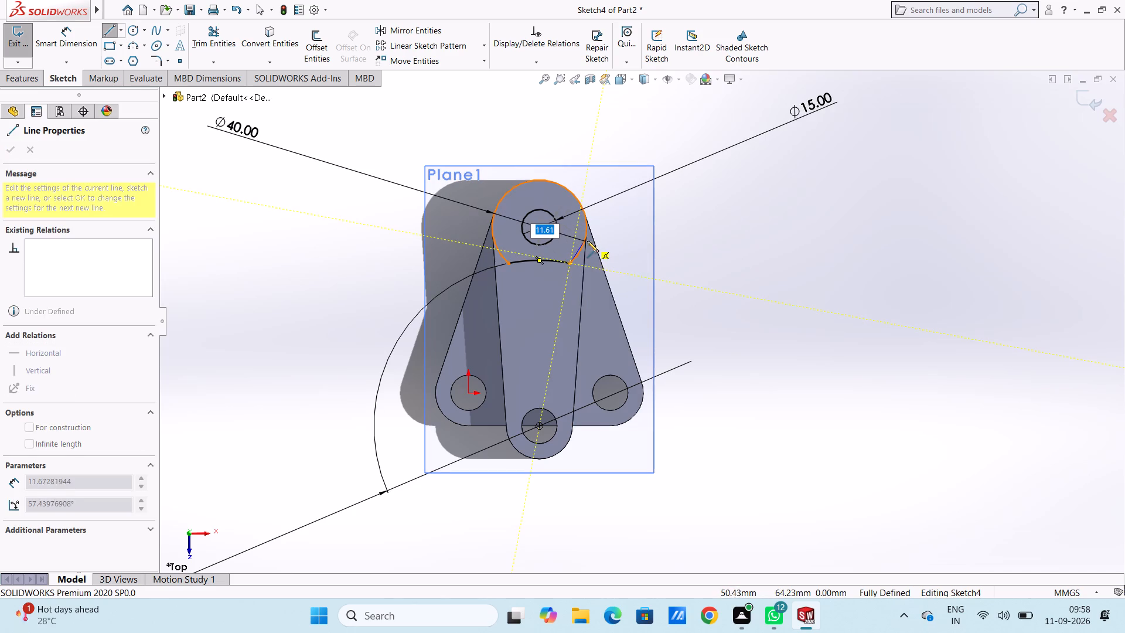
ctrl+scroll(586, 241, down, 5)
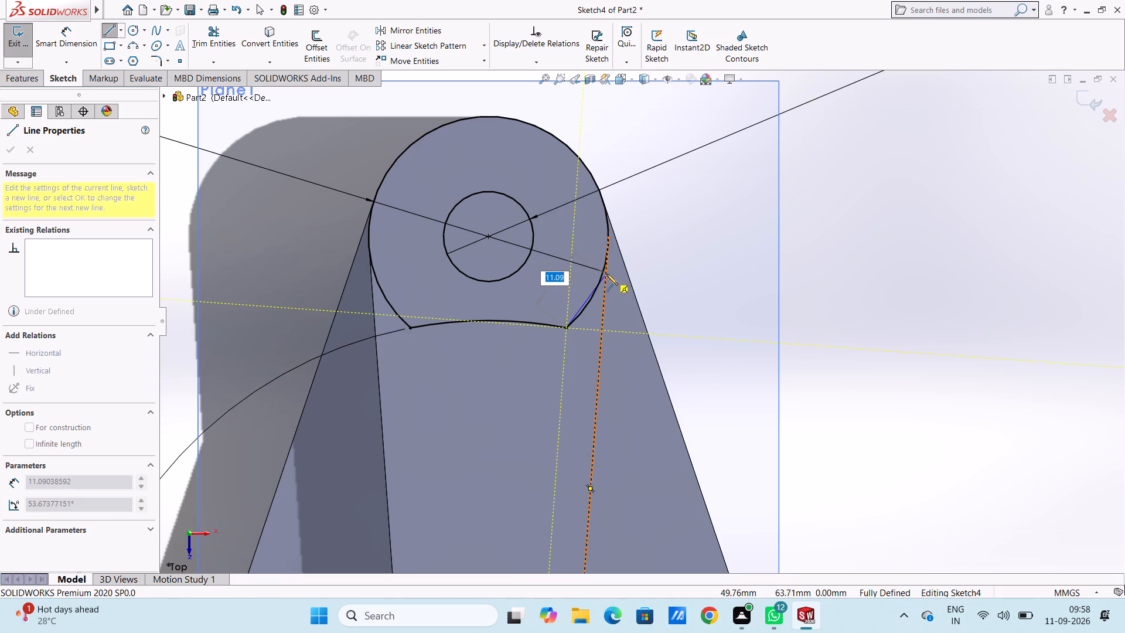
click(606, 274)
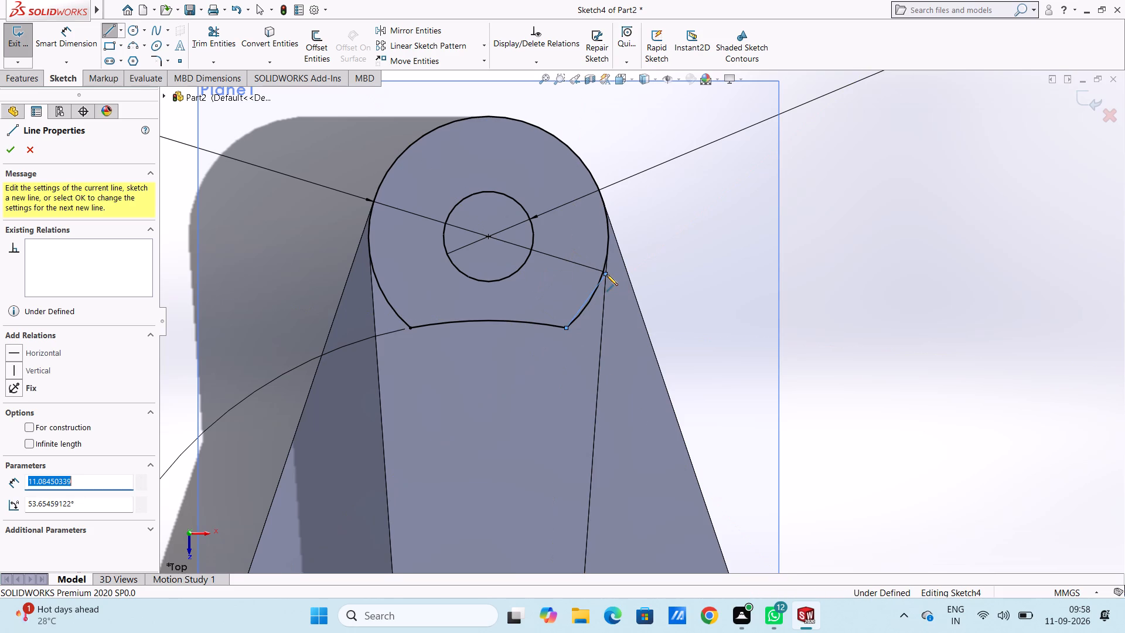
key(Escape)
key(Escape)
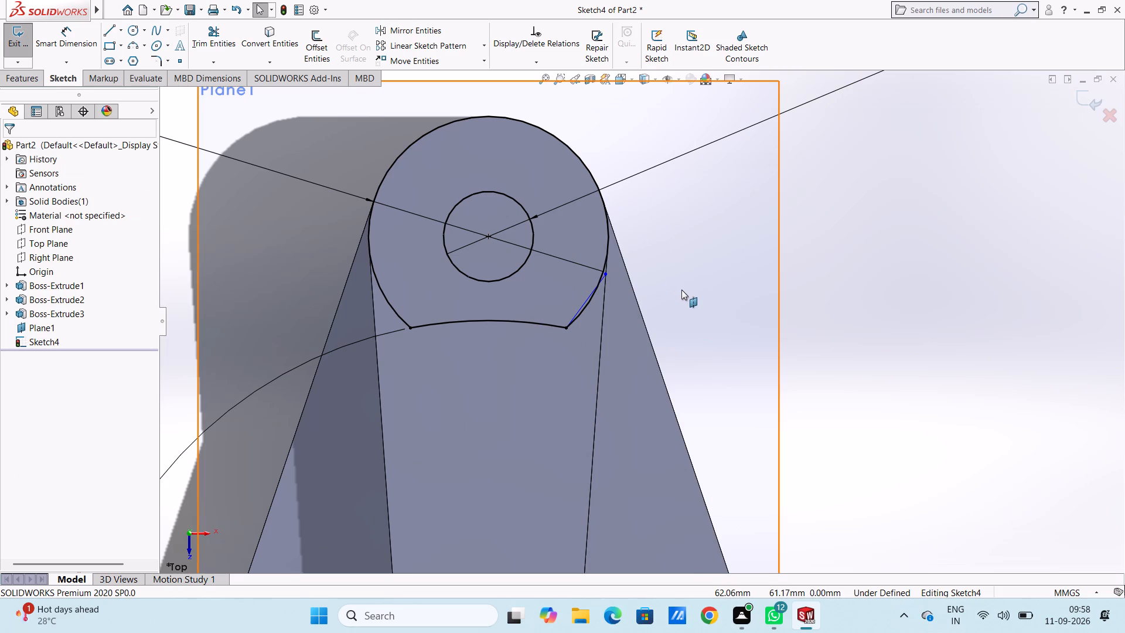
key(l)
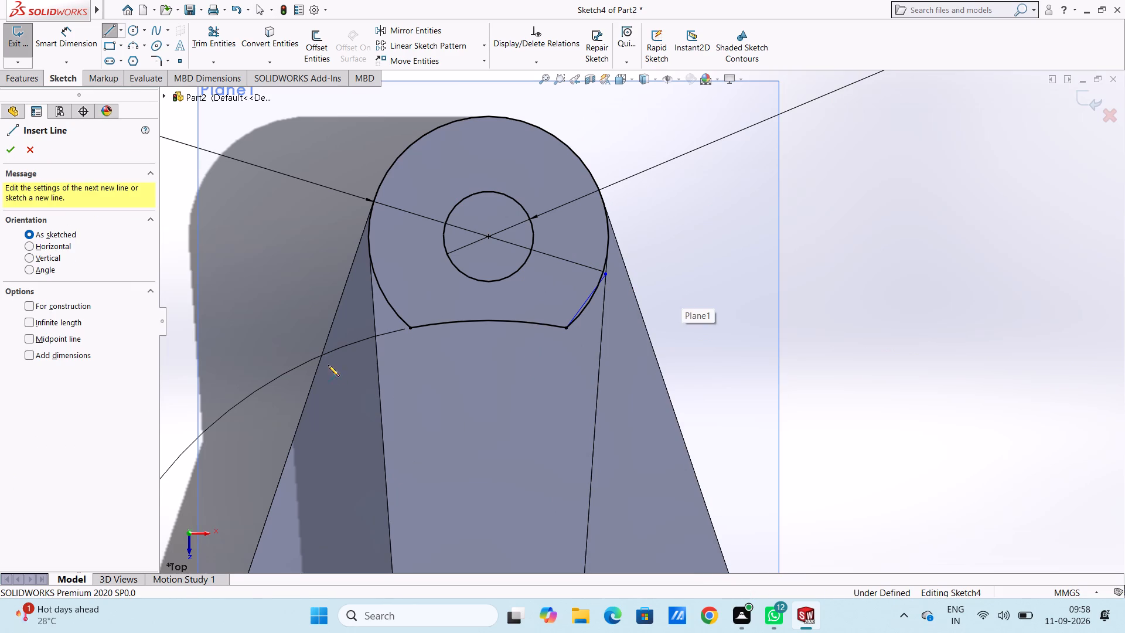
click(412, 329)
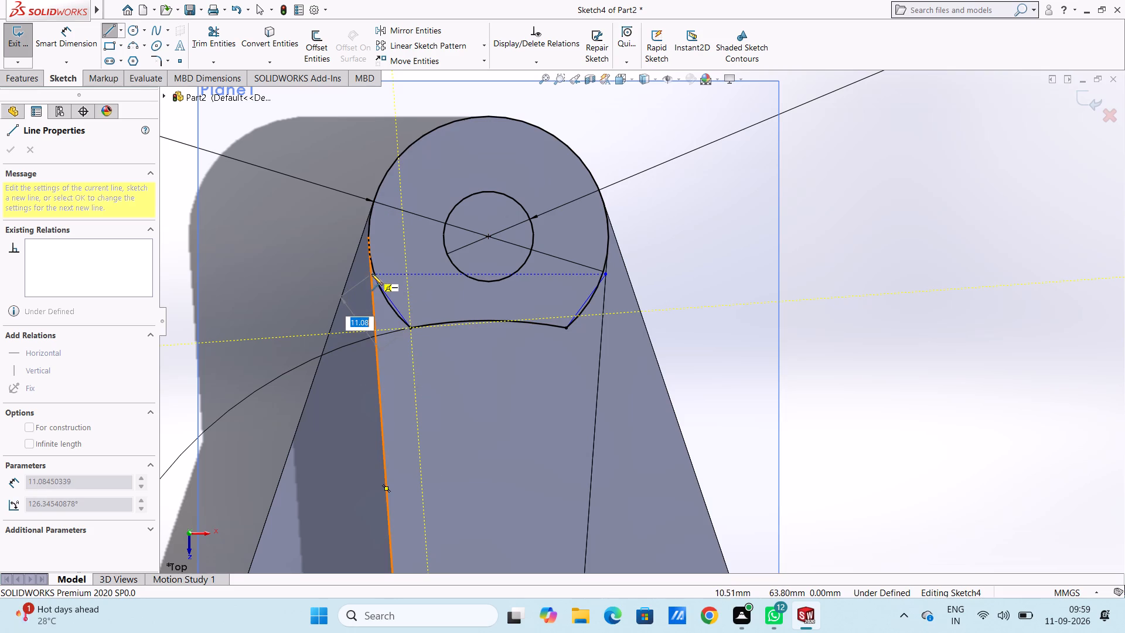
click(370, 274)
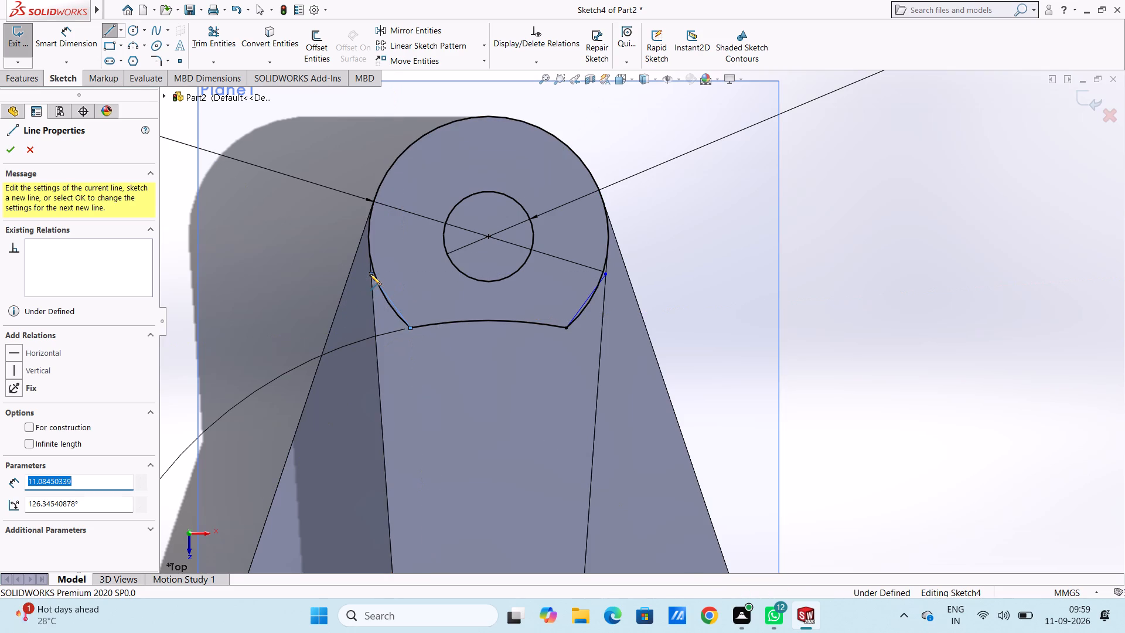
key(Escape)
key(Escape)
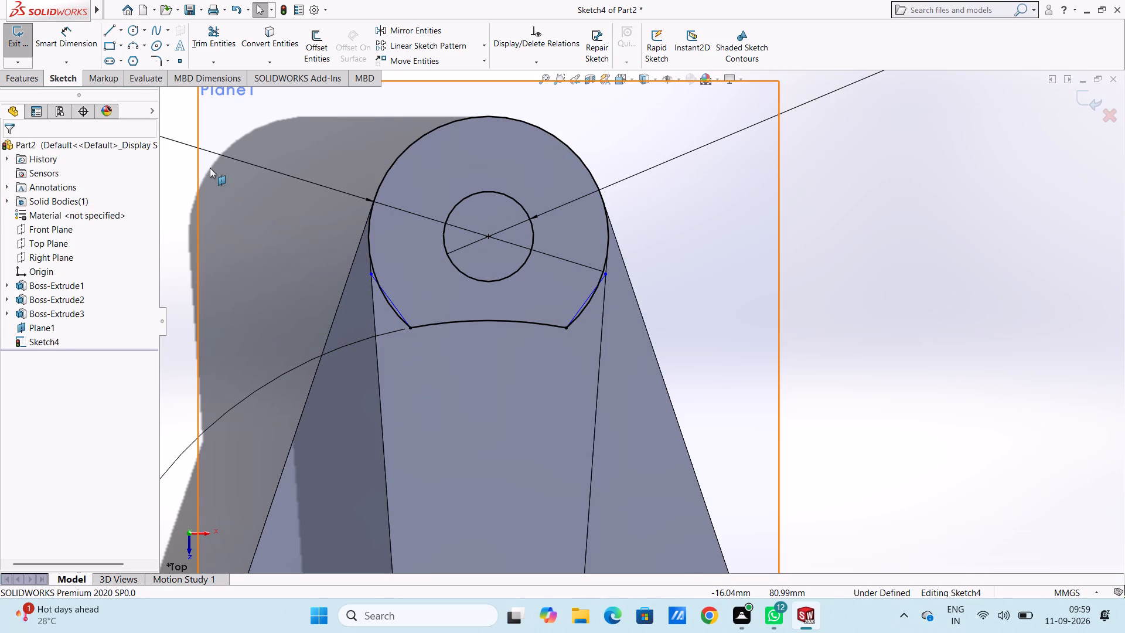
Trim the 40 mm circle's two arc segments running alongside the slanted lines, down to the 70 mm arc's endpoints.
click(216, 38)
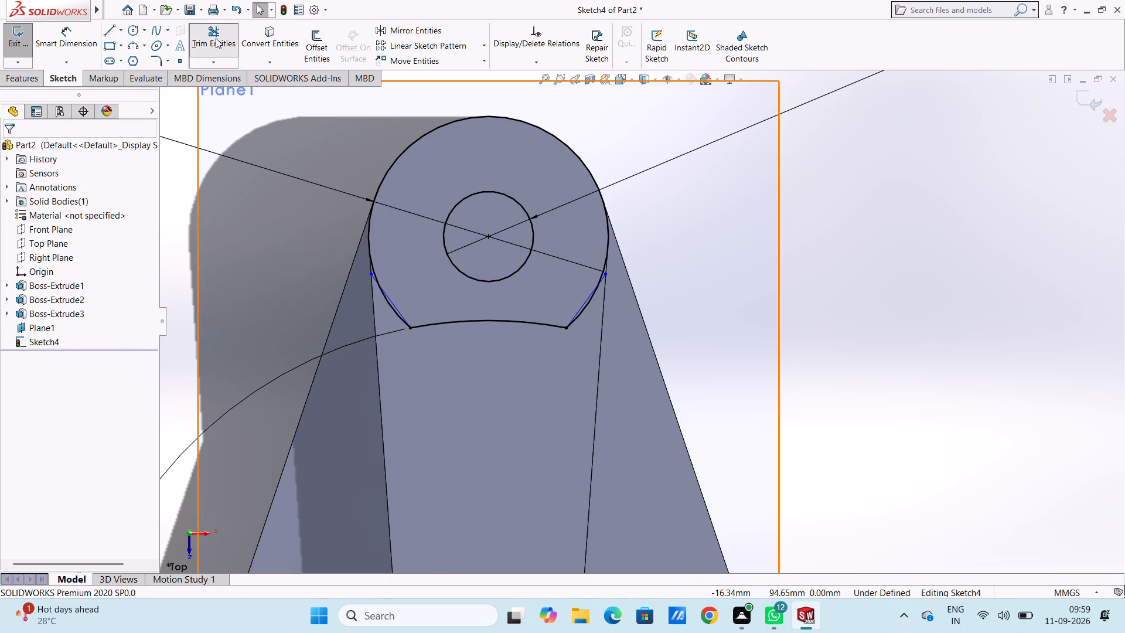
ctrl+scroll(421, 271, down, 4)
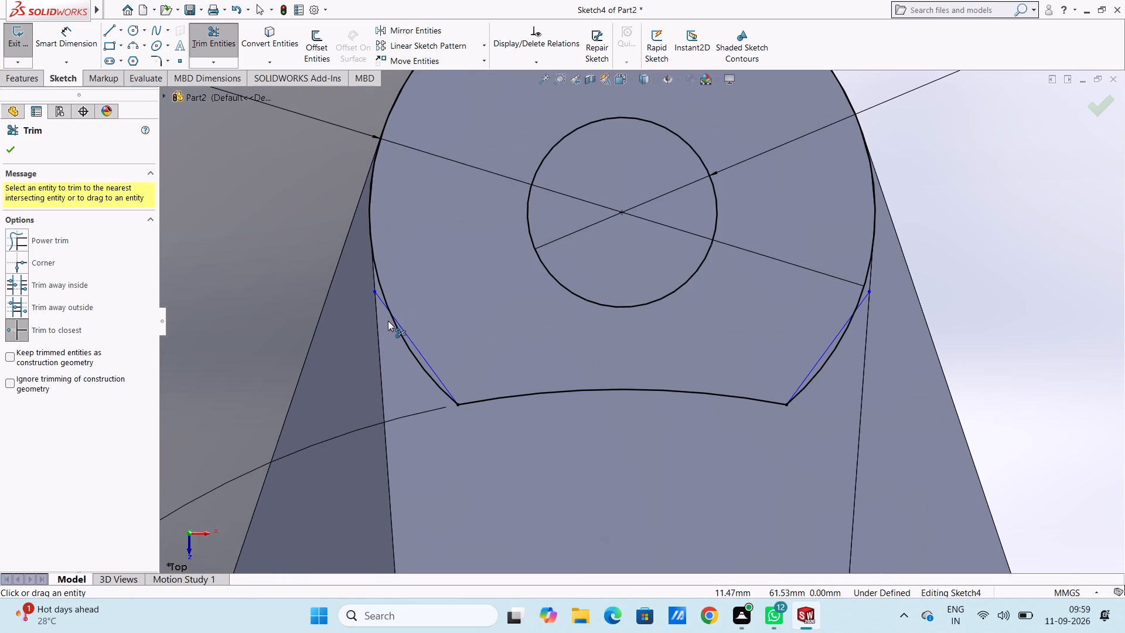
click(401, 336)
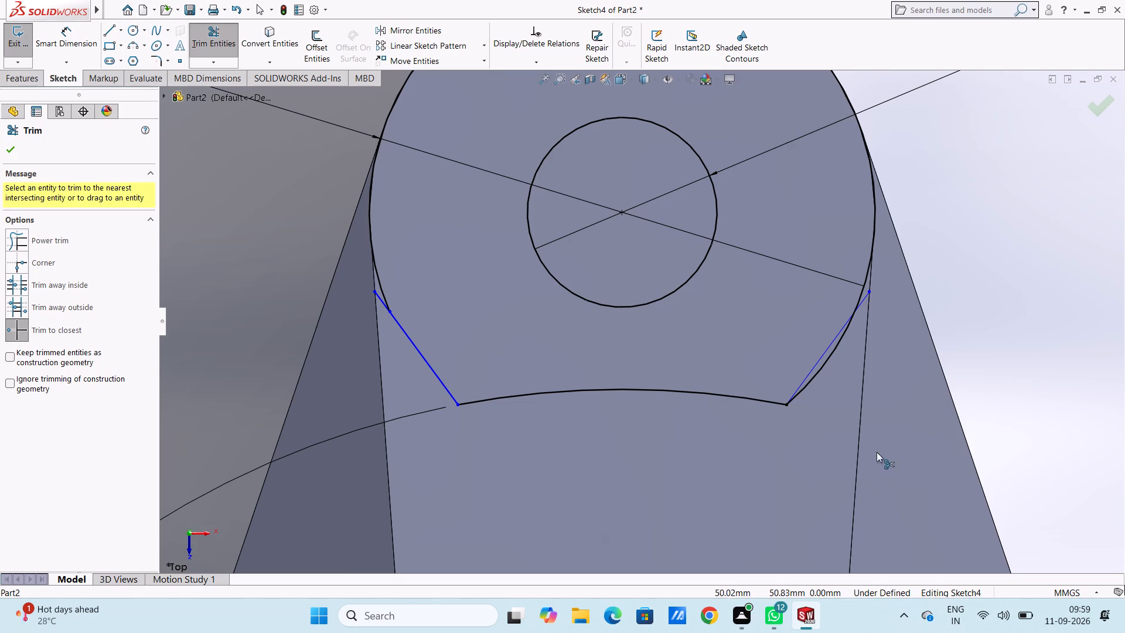
click(820, 372)
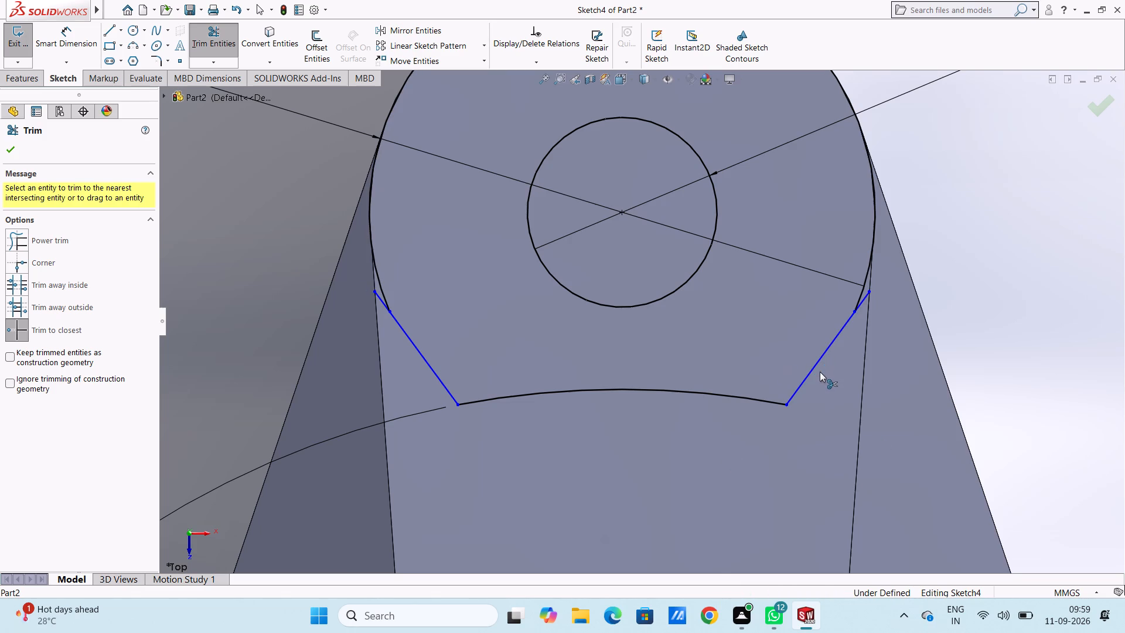
key(Escape)
key(Escape)
Sketch a line about 6.3 mm long from each slanted line's outer end to the 40 mm circle's nearest side quadrant point.
key(l)
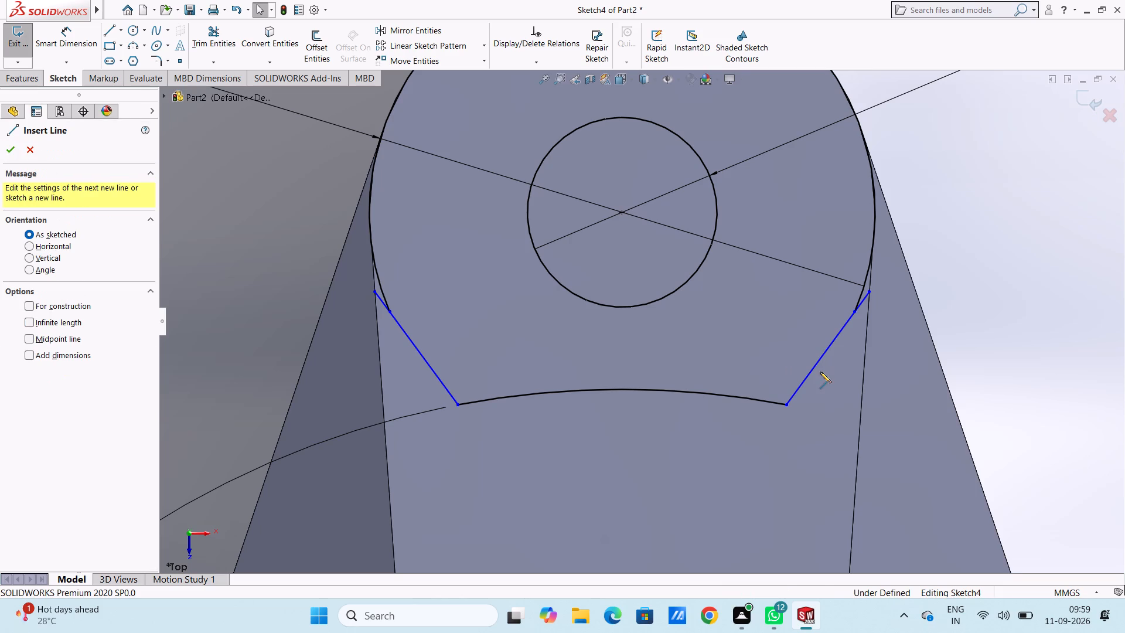
click(868, 292)
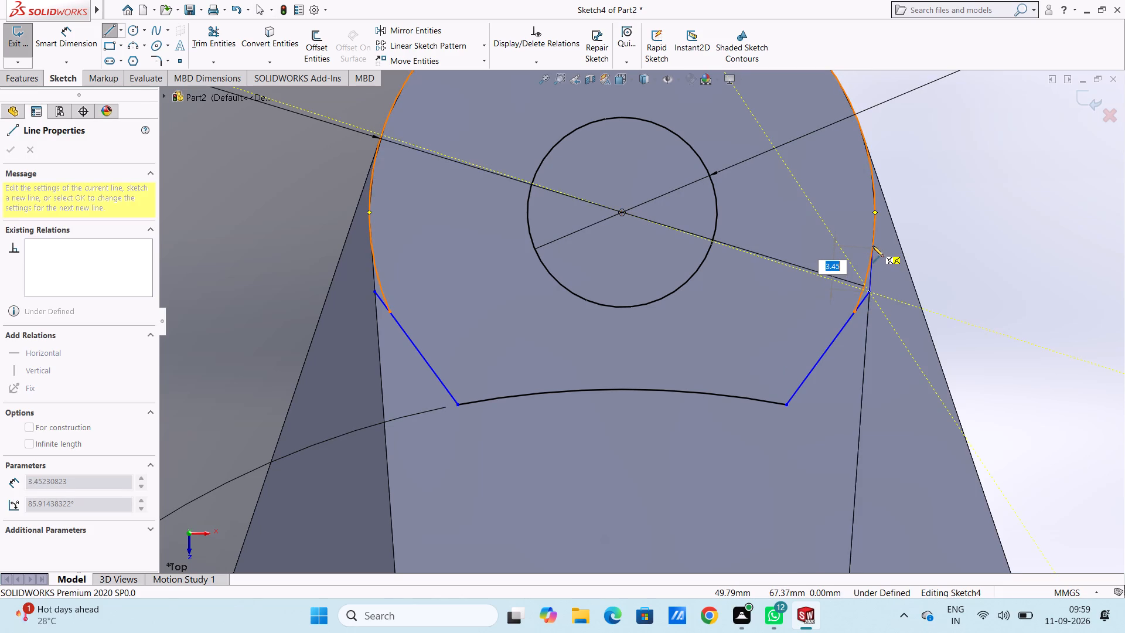
click(873, 213)
key(Escape)
key(Escape)
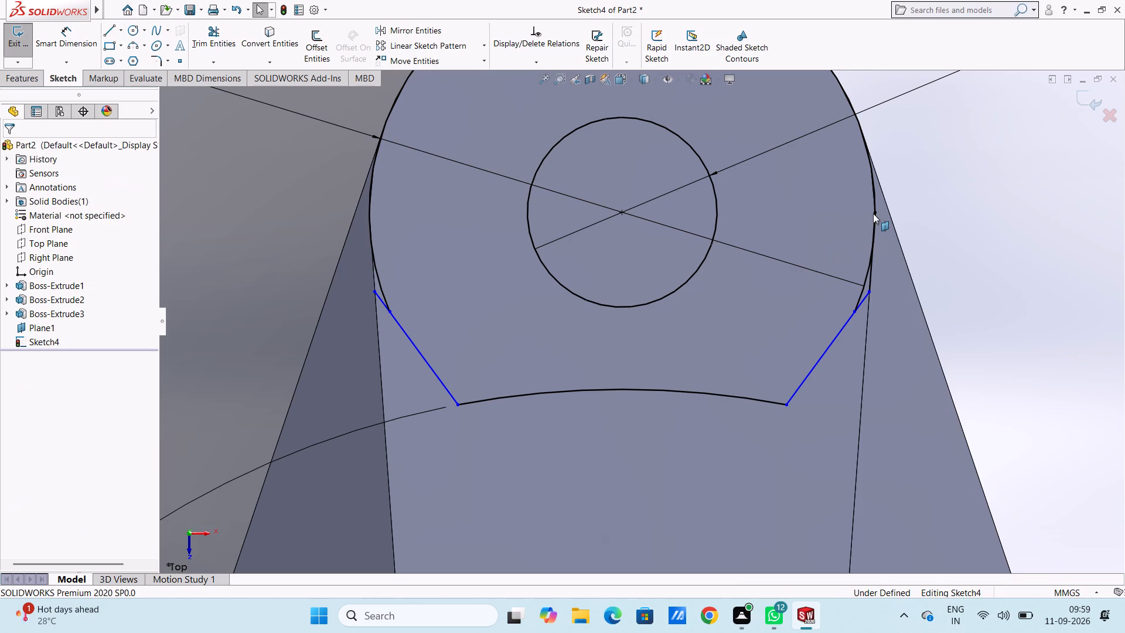
key(l)
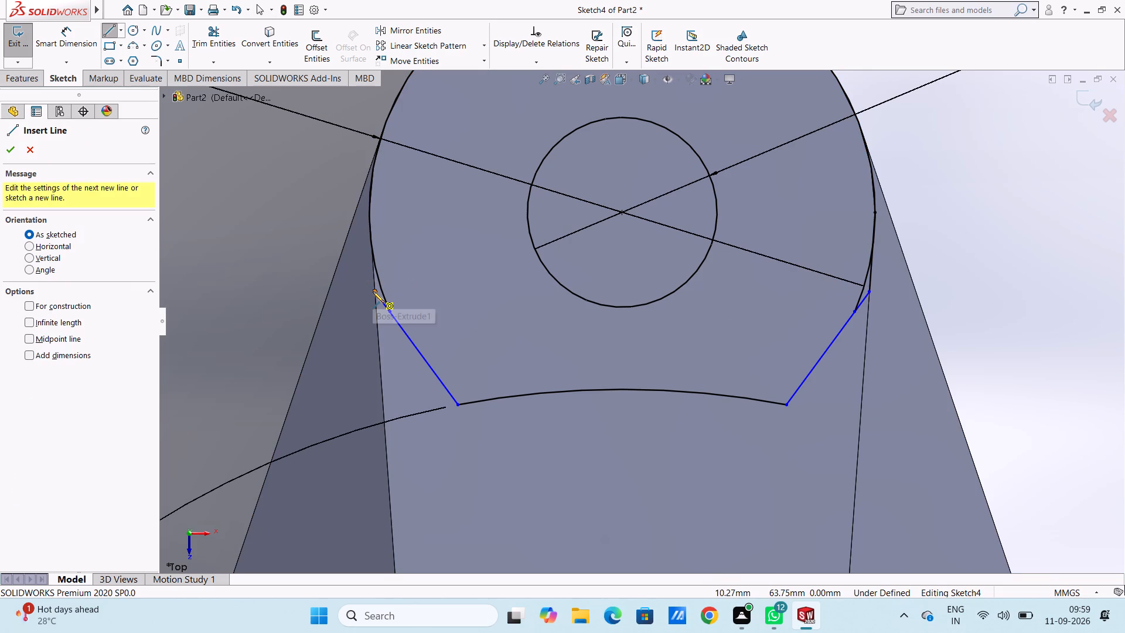
click(373, 291)
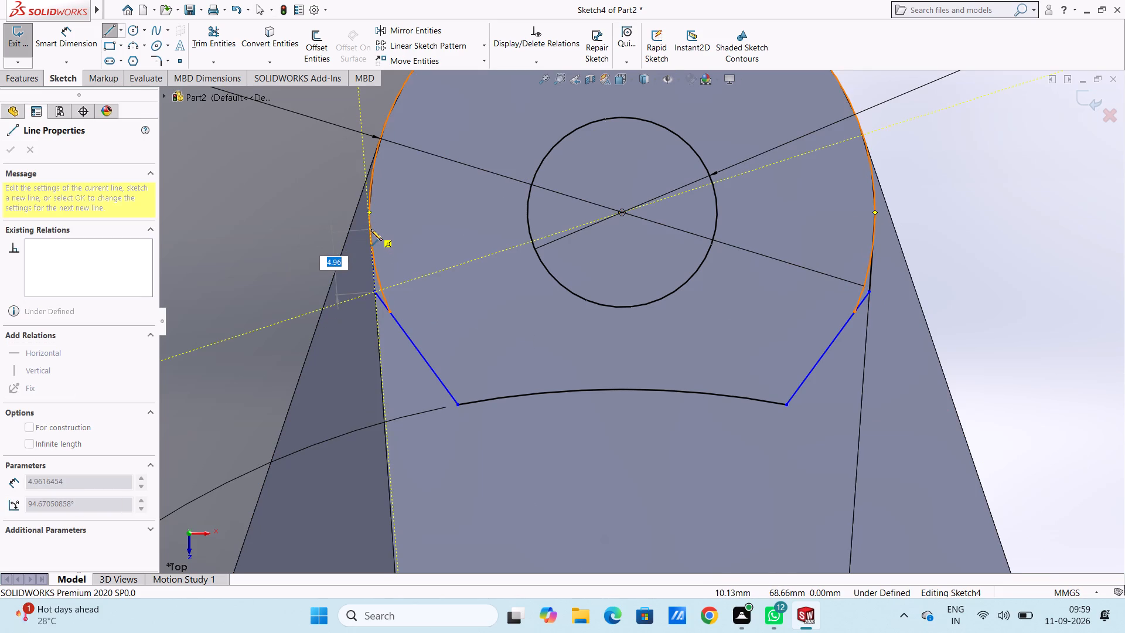
click(367, 212)
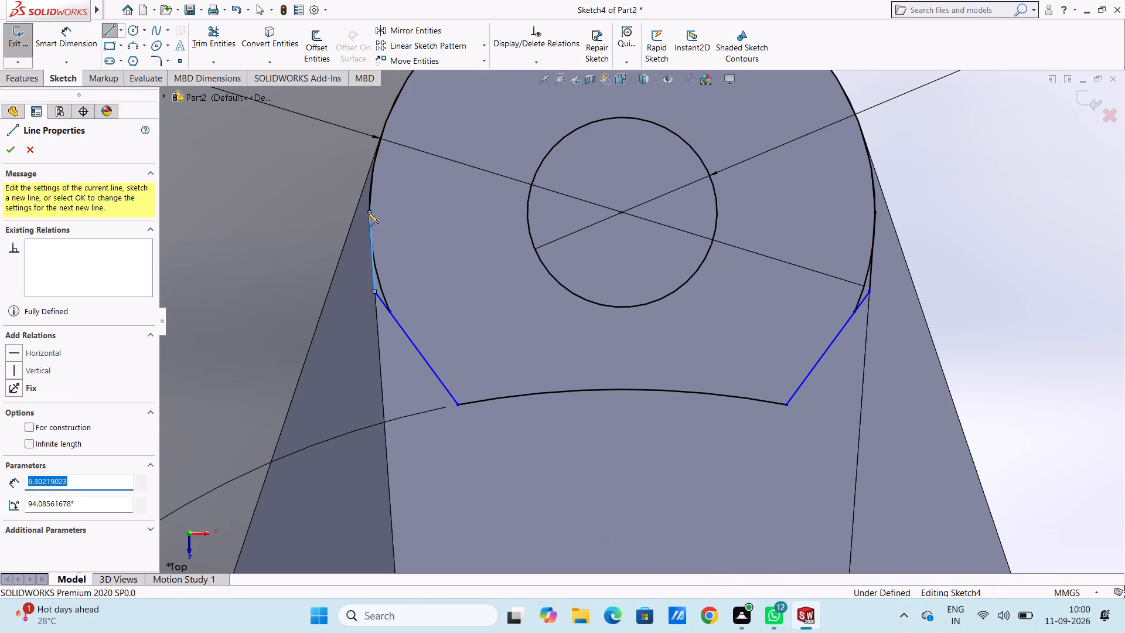
key(Escape)
key(Escape)
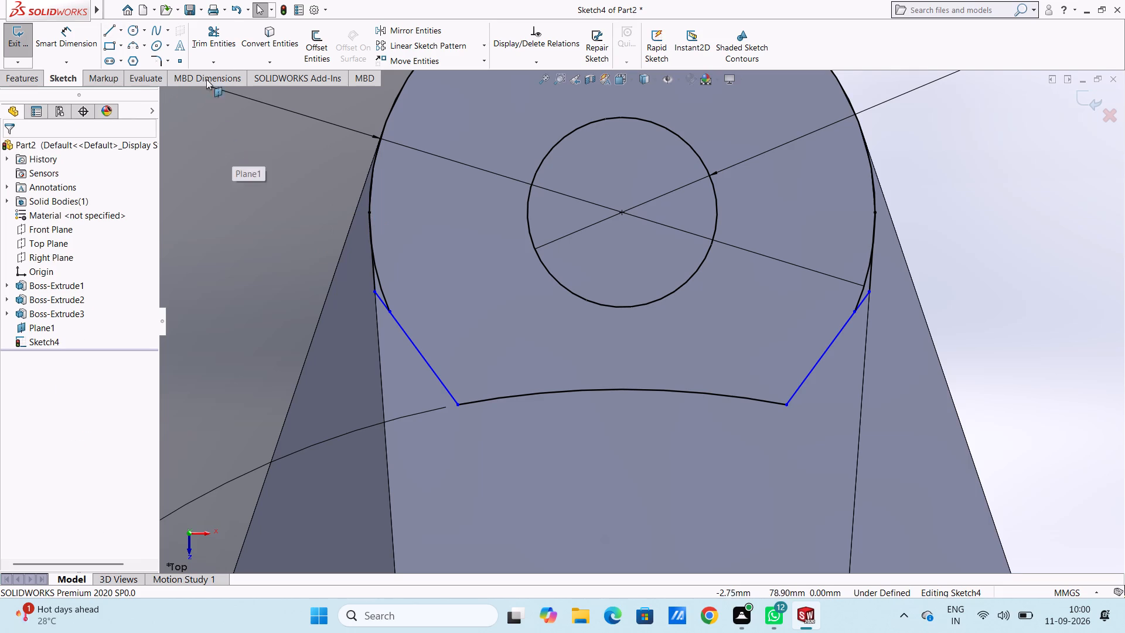
Trim the 40 mm circle's leftover arc segments between the short side lines and the slanted lines on both sides.
click(203, 30)
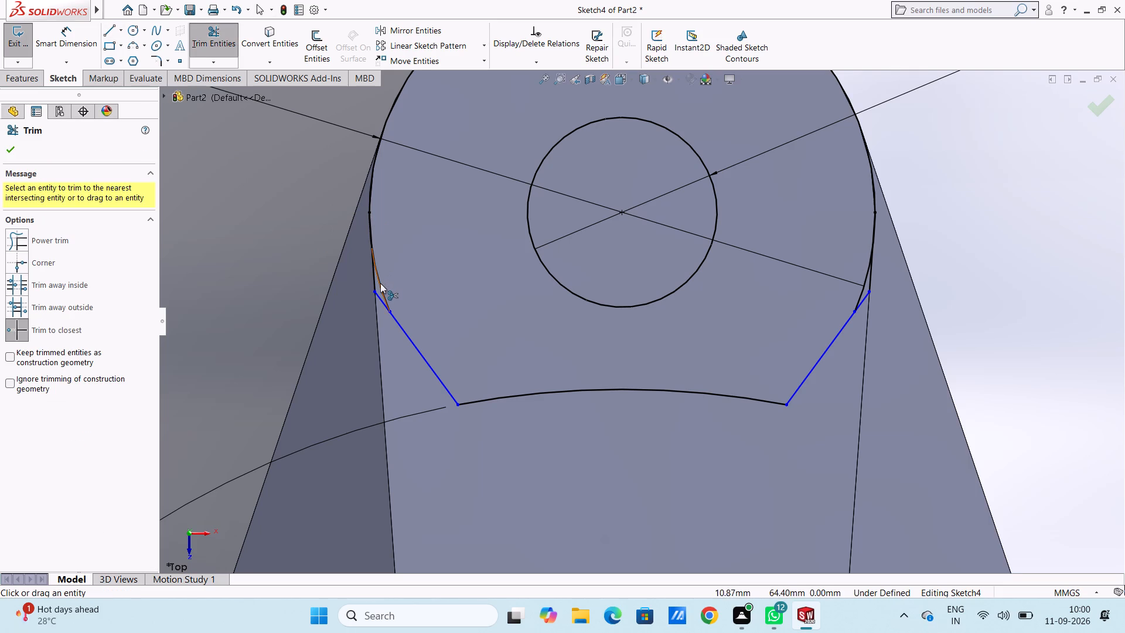
click(380, 284)
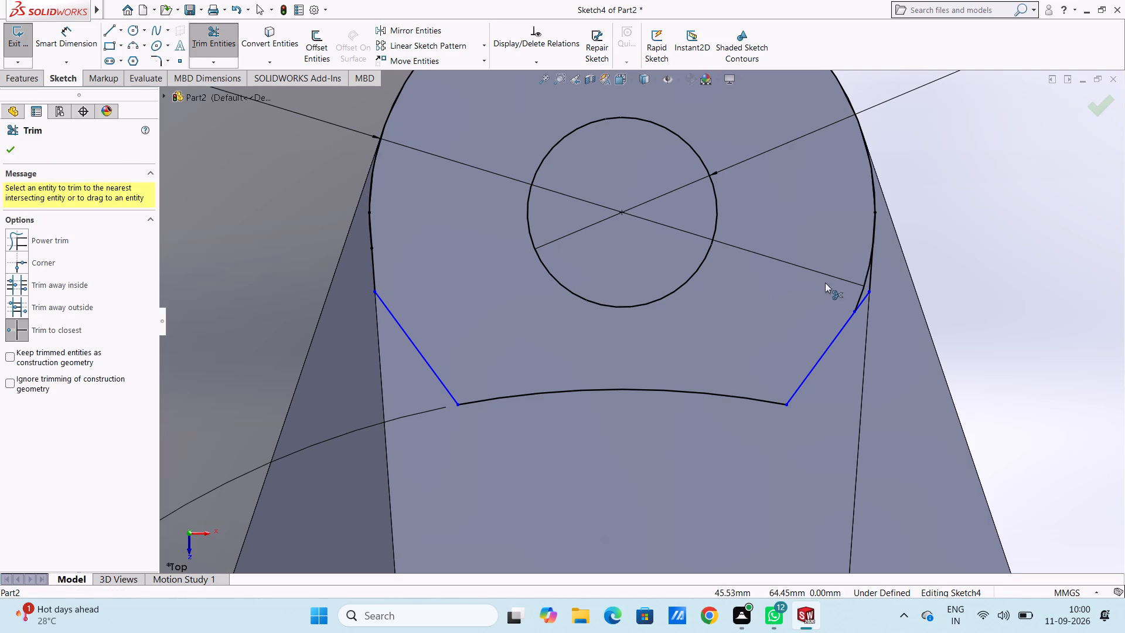
click(860, 291)
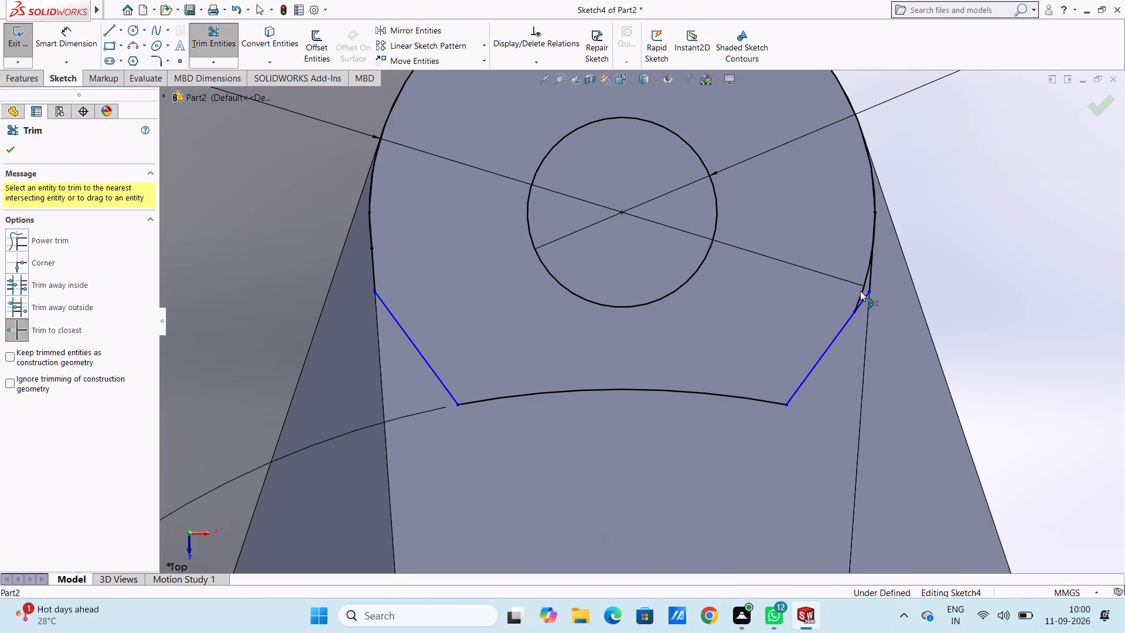
key(Escape)
key(Escape)
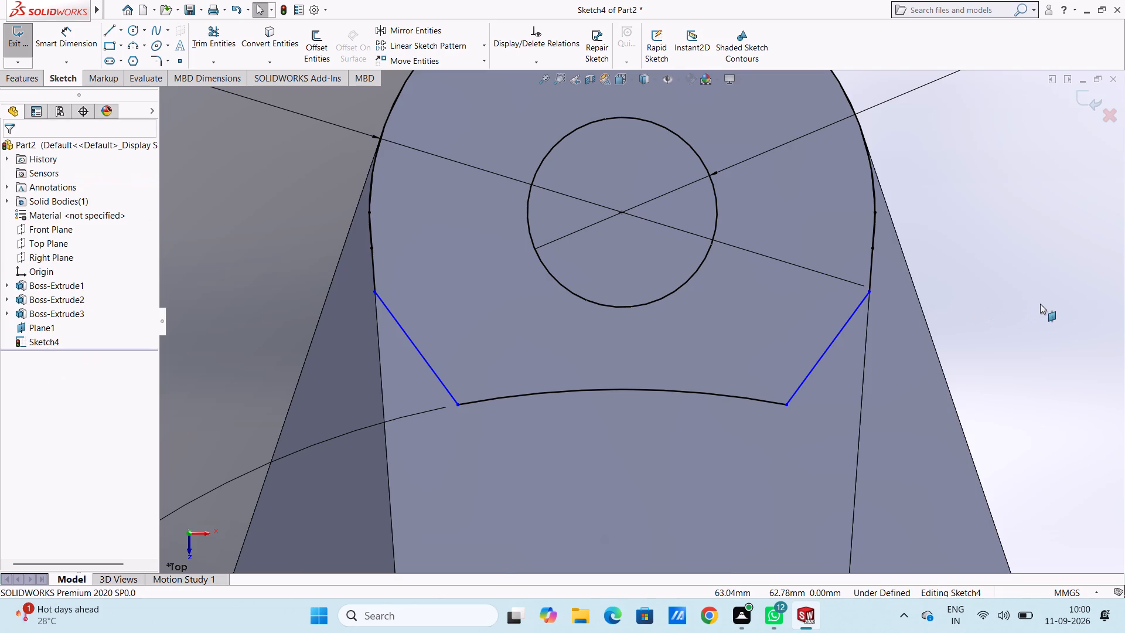
Extrude the closed profile around the 15 mm hole 50 mm downward from its sketch plane to the tapered boss.
ctrl+scroll(1040, 304, up, 4)
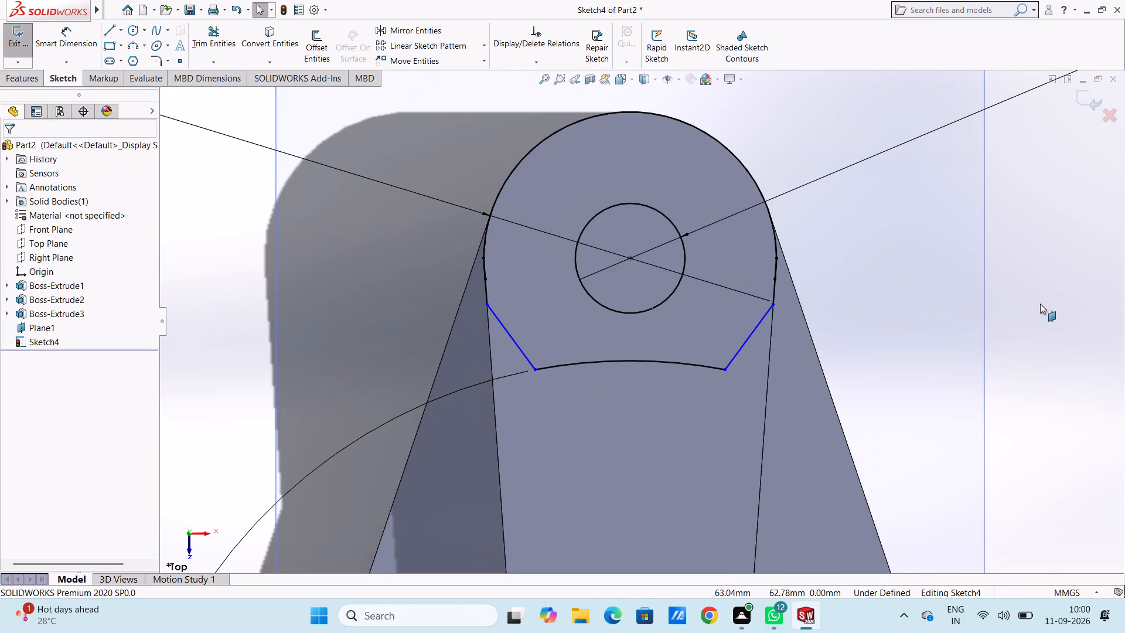
key(ctrl+7)
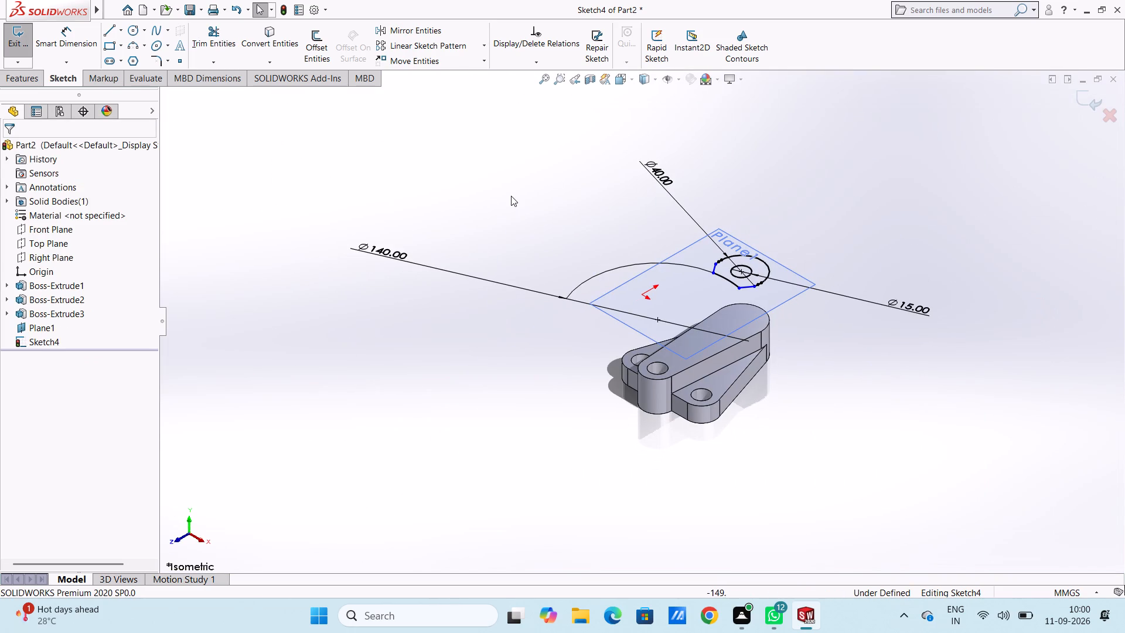
click(14, 83)
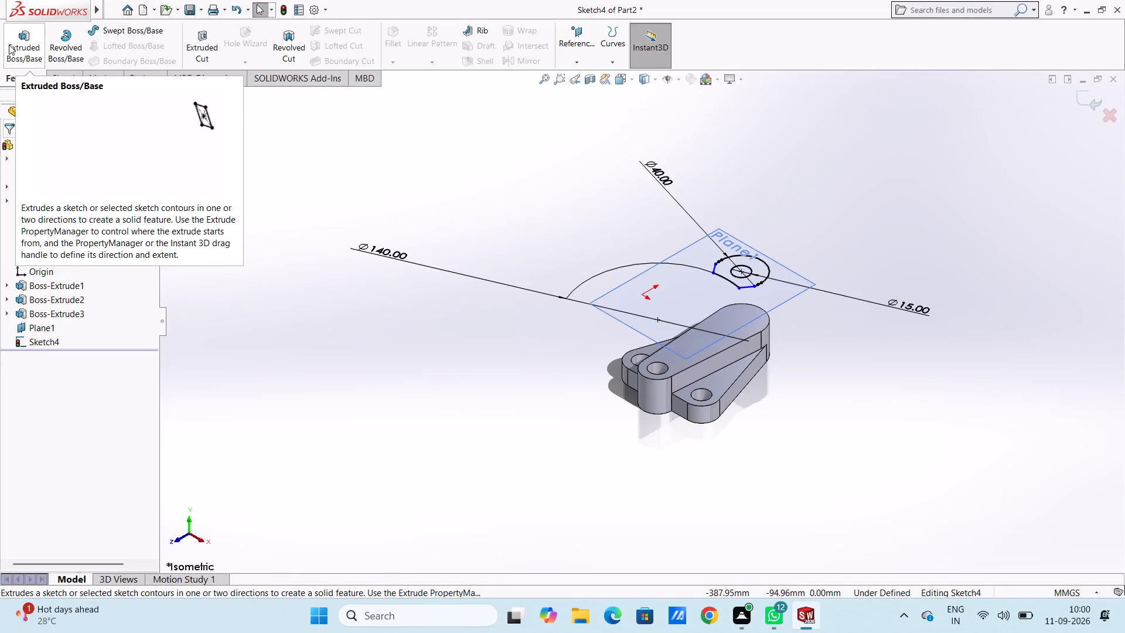
click(9, 45)
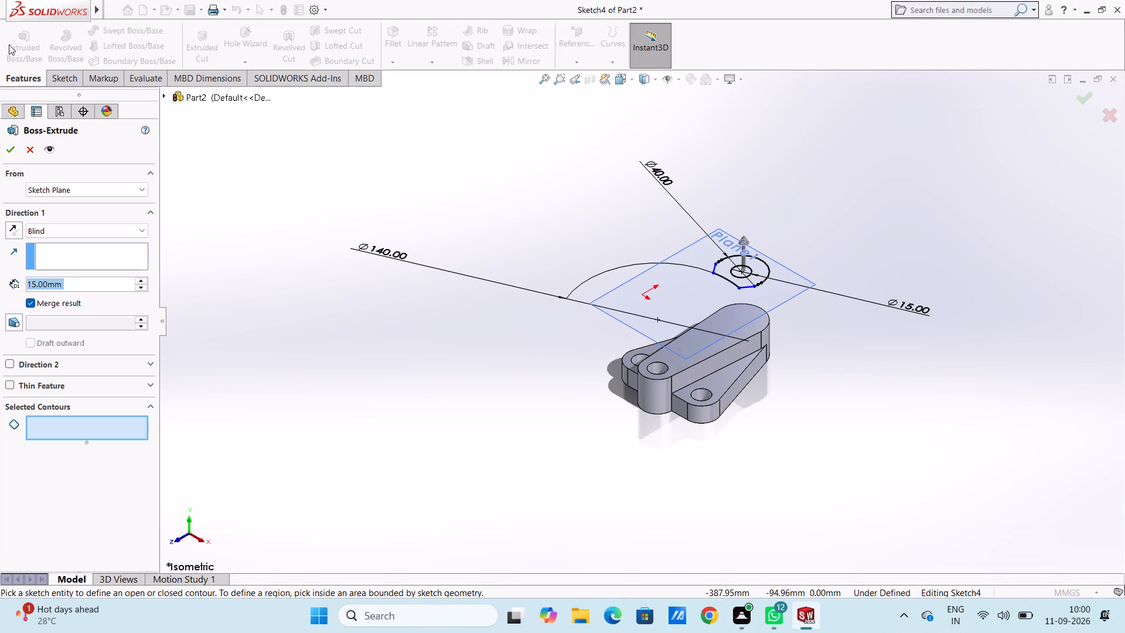
click(724, 267)
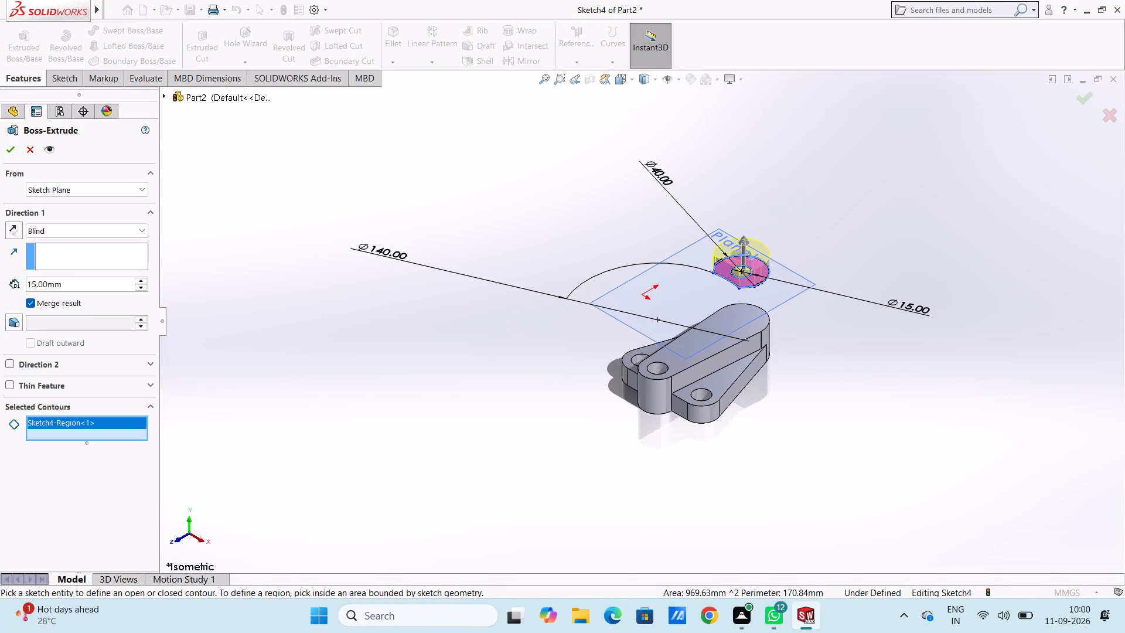
click(14, 226)
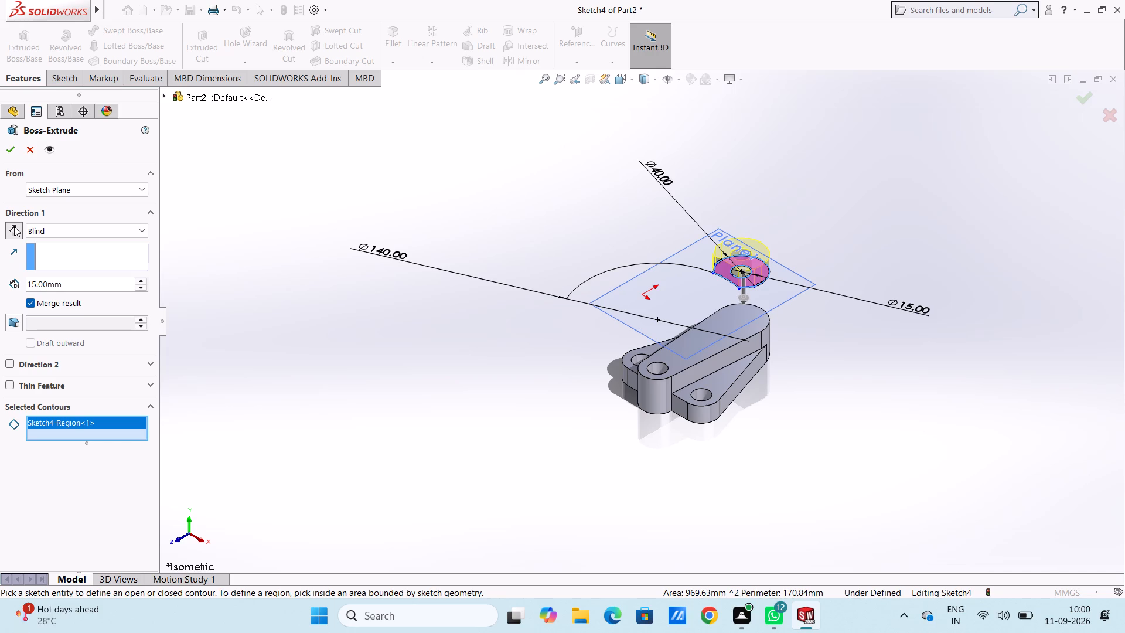
double_click(94, 277)
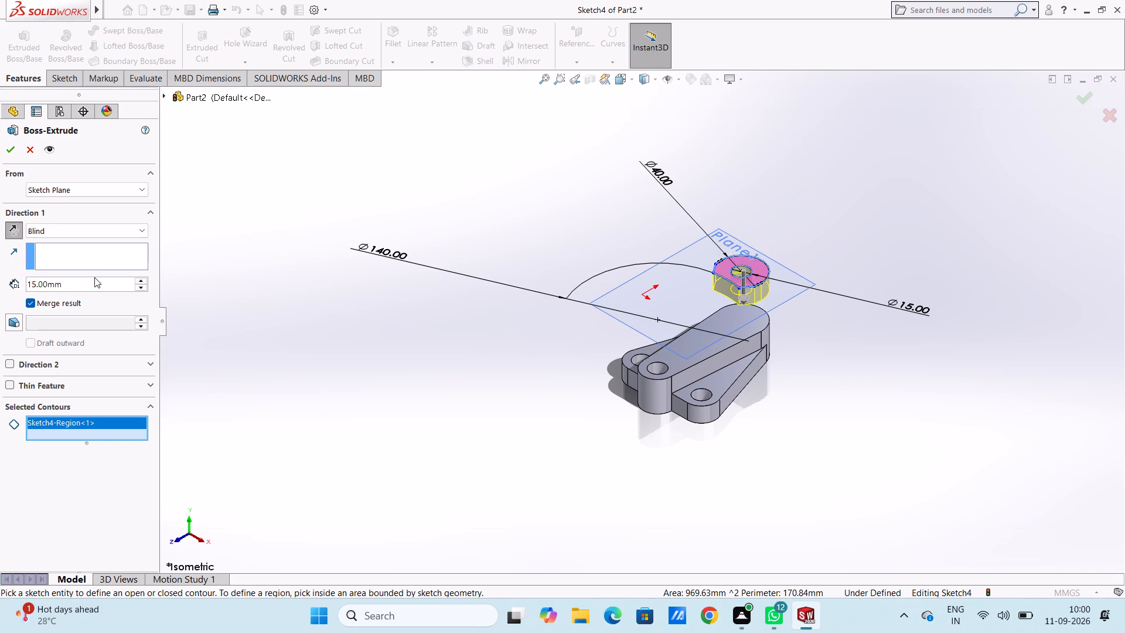
double_click(104, 288)
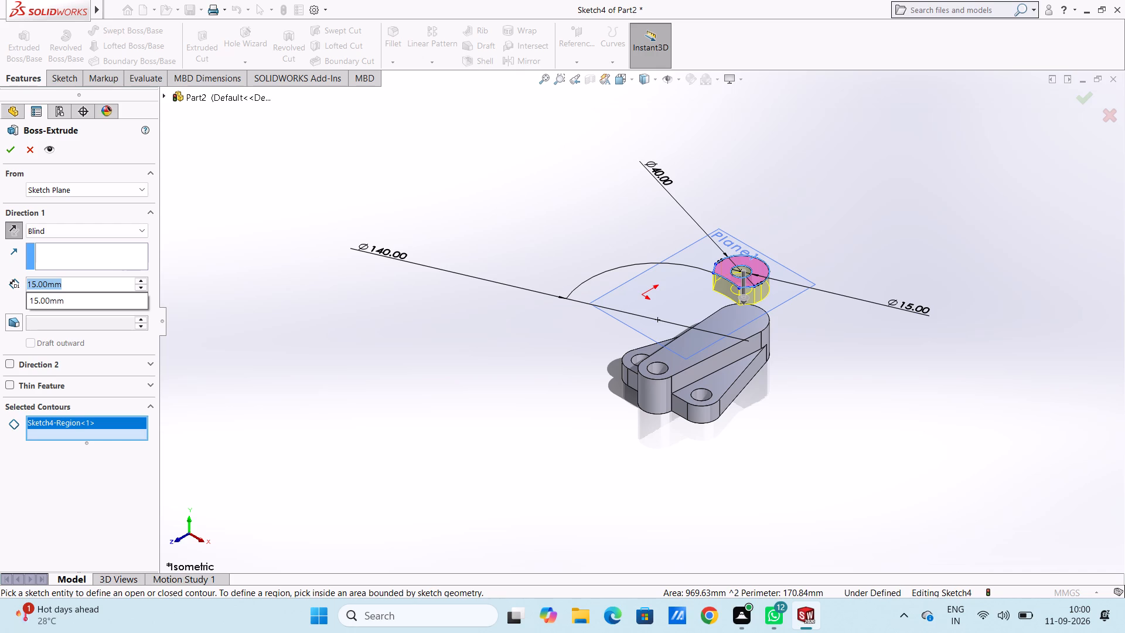
key(5)
key(0)
key(Return)
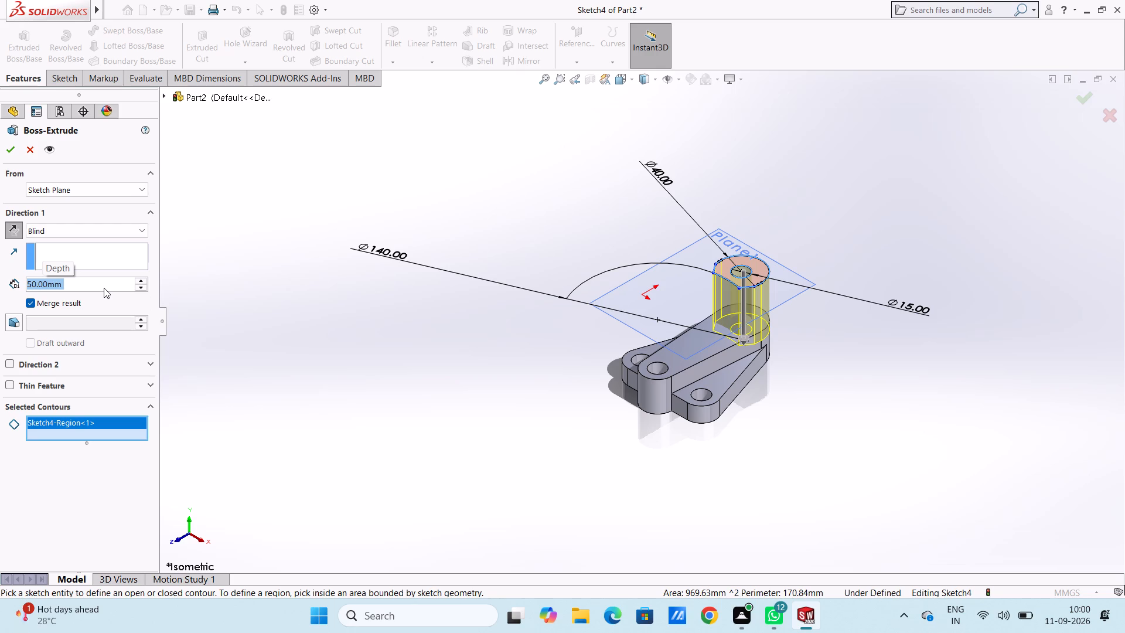
click(3, 152)
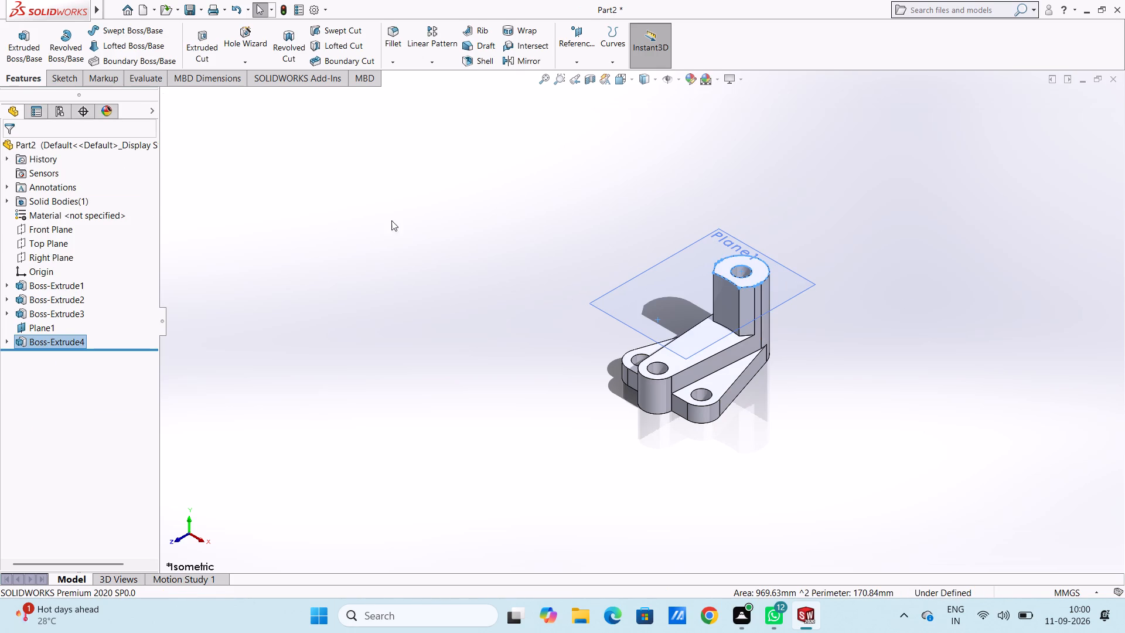
click(432, 232)
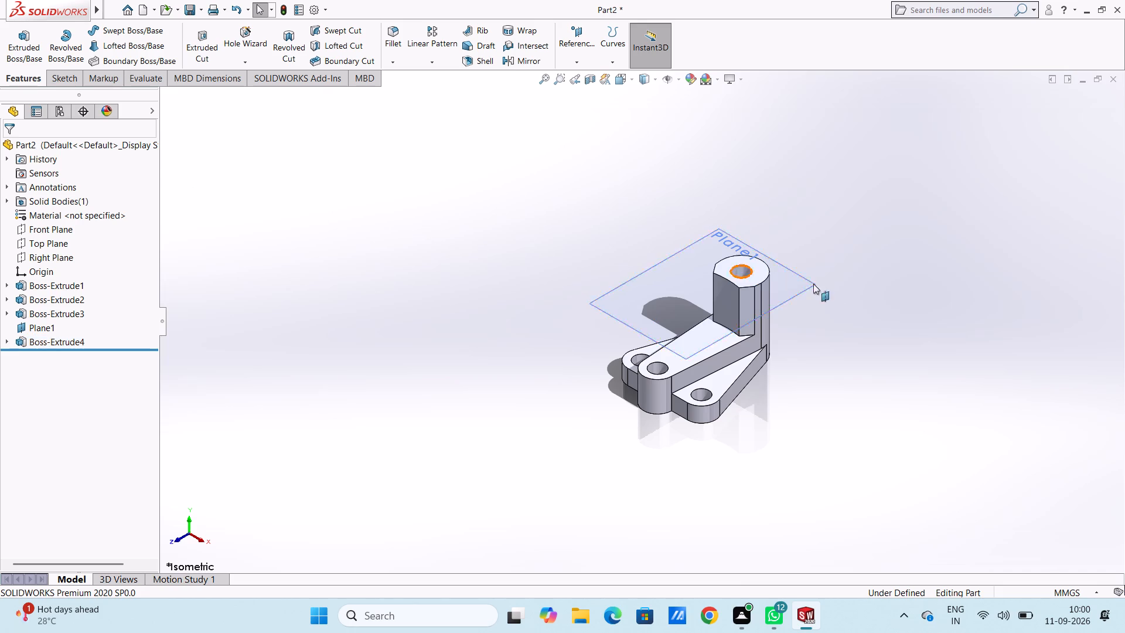
Start a sketch on the upper feature's top face and draw a 35 mm radius circle centred on its hole.
ctrl+scroll(840, 318, down, 4)
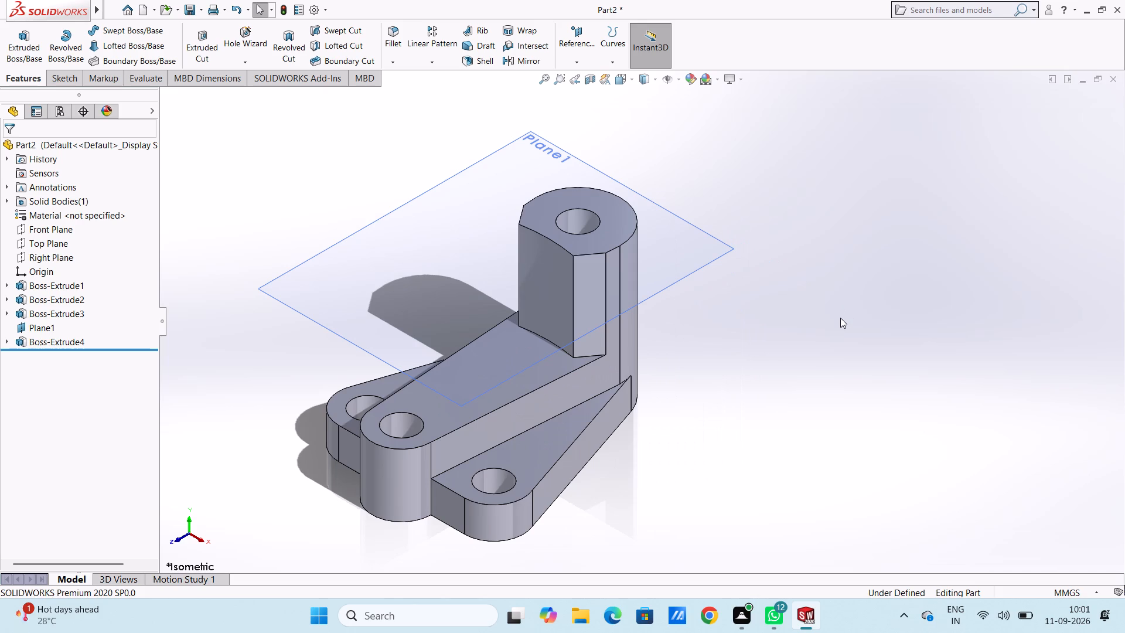
ctrl+scroll(840, 318, up, 2)
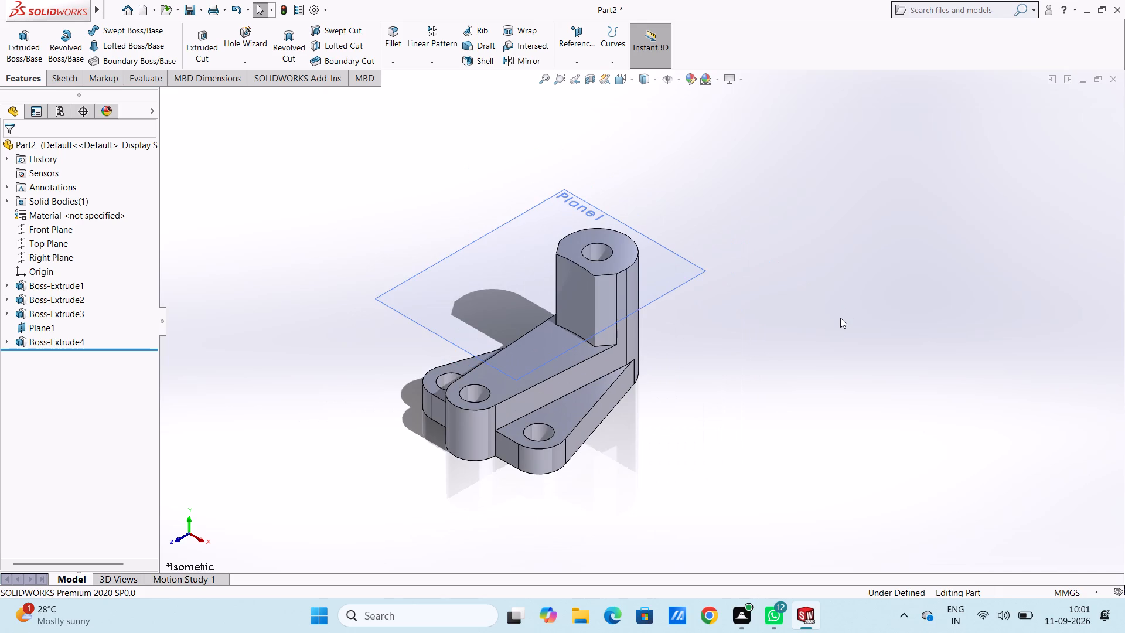
key(ctrl+5)
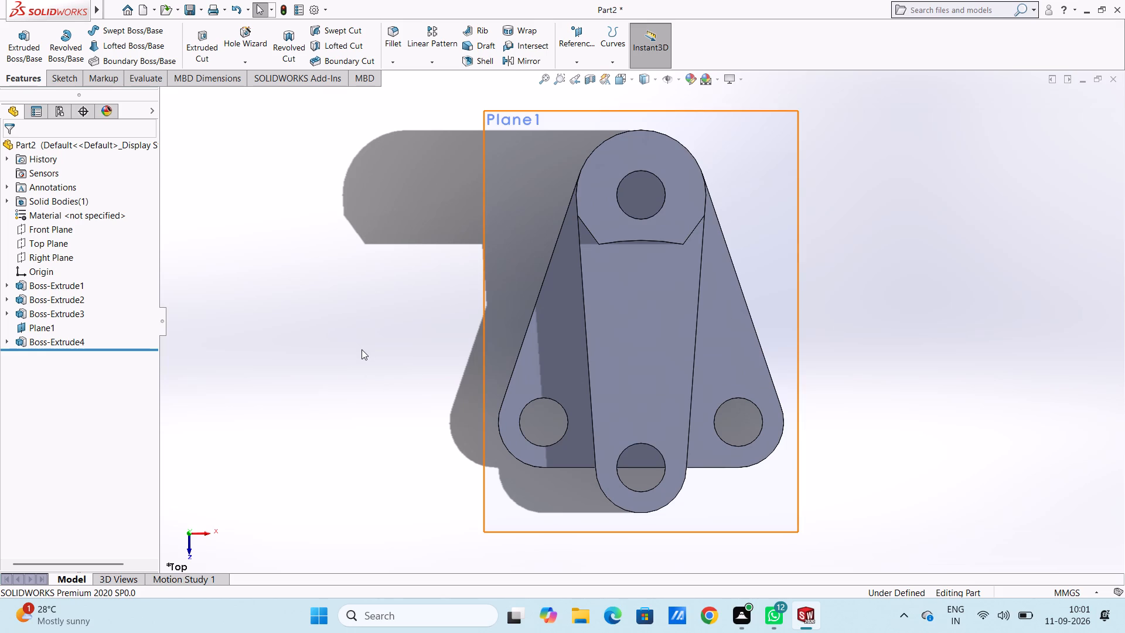
key(ctrl+7)
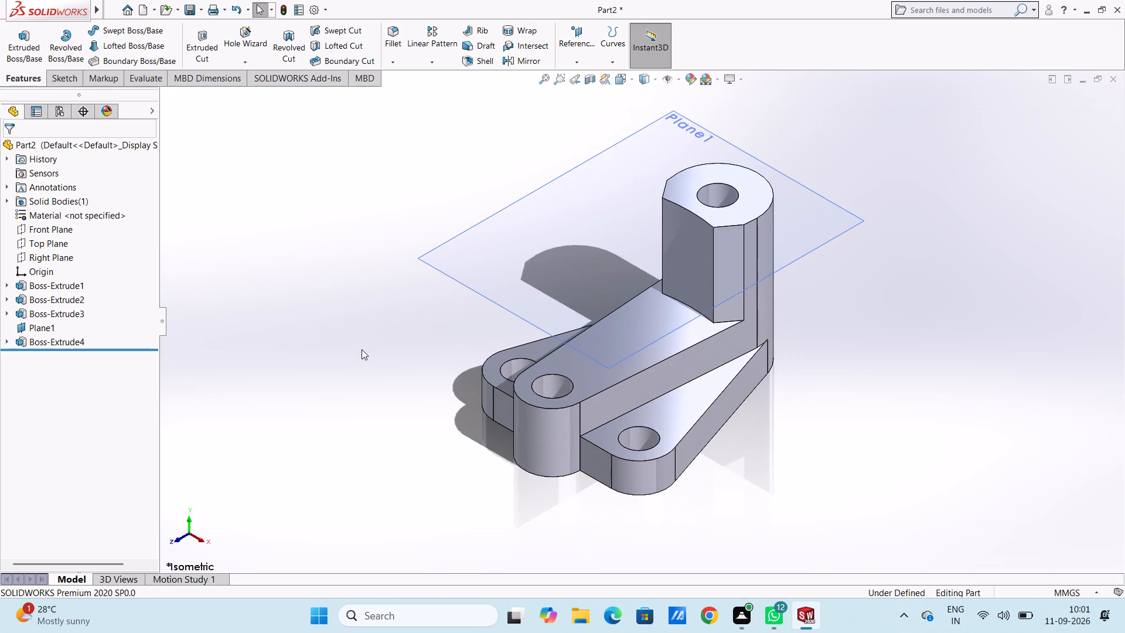
key(ctrl+5)
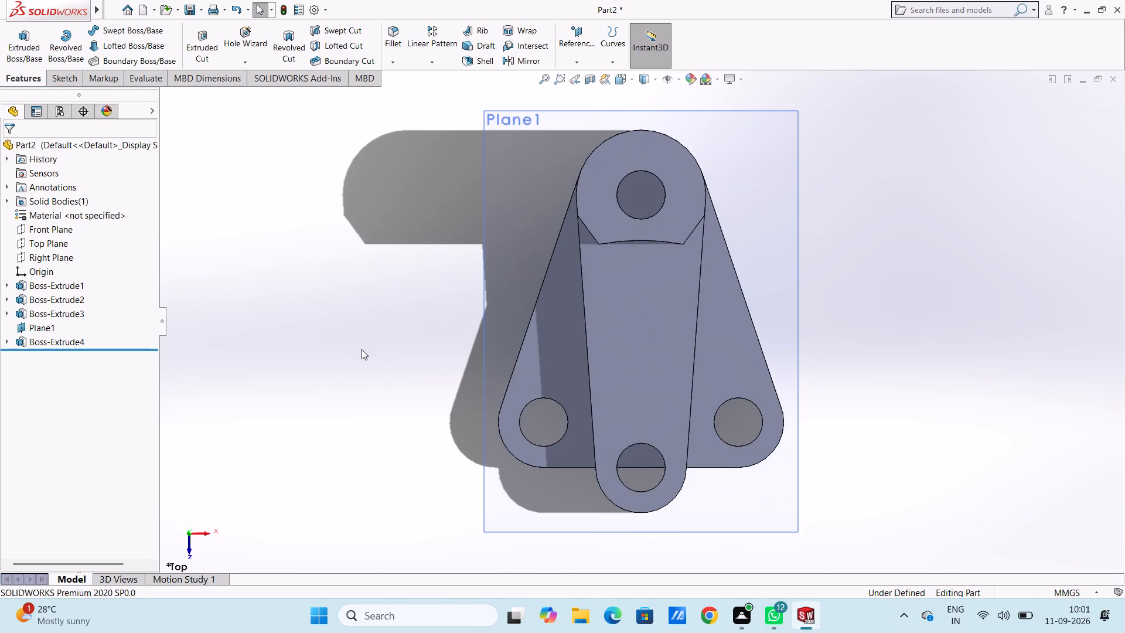
click(602, 189)
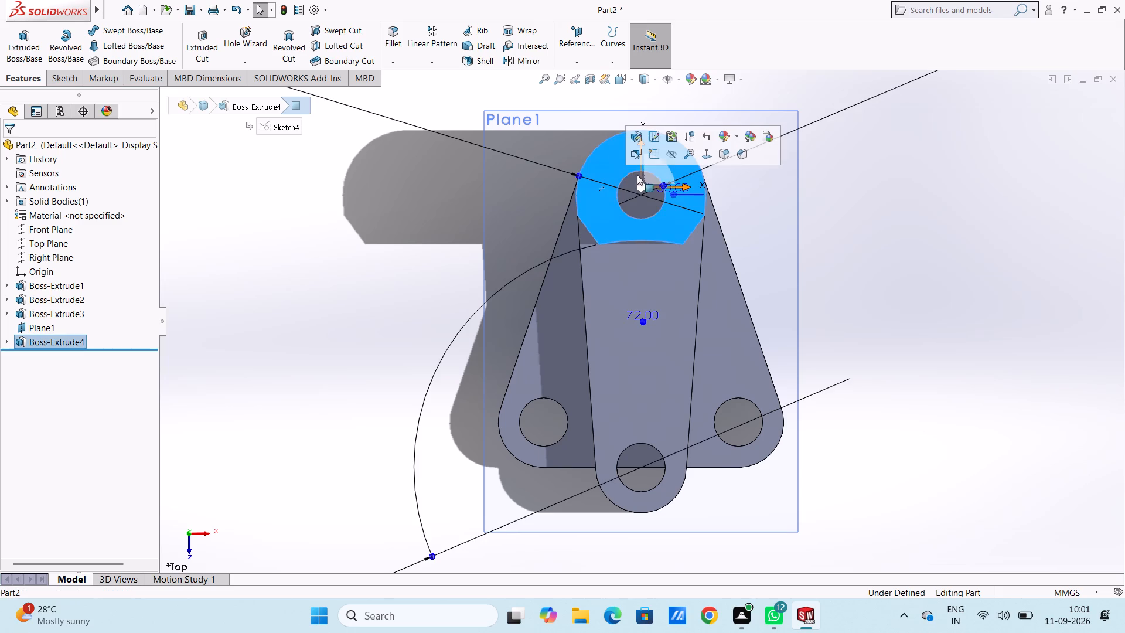
click(654, 160)
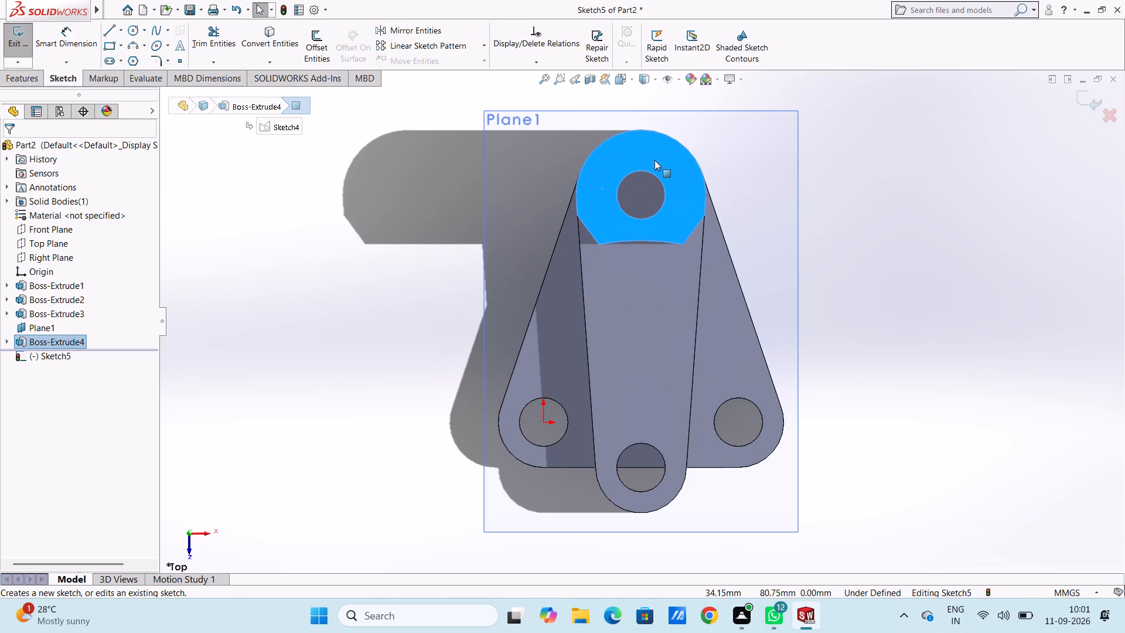
click(299, 266)
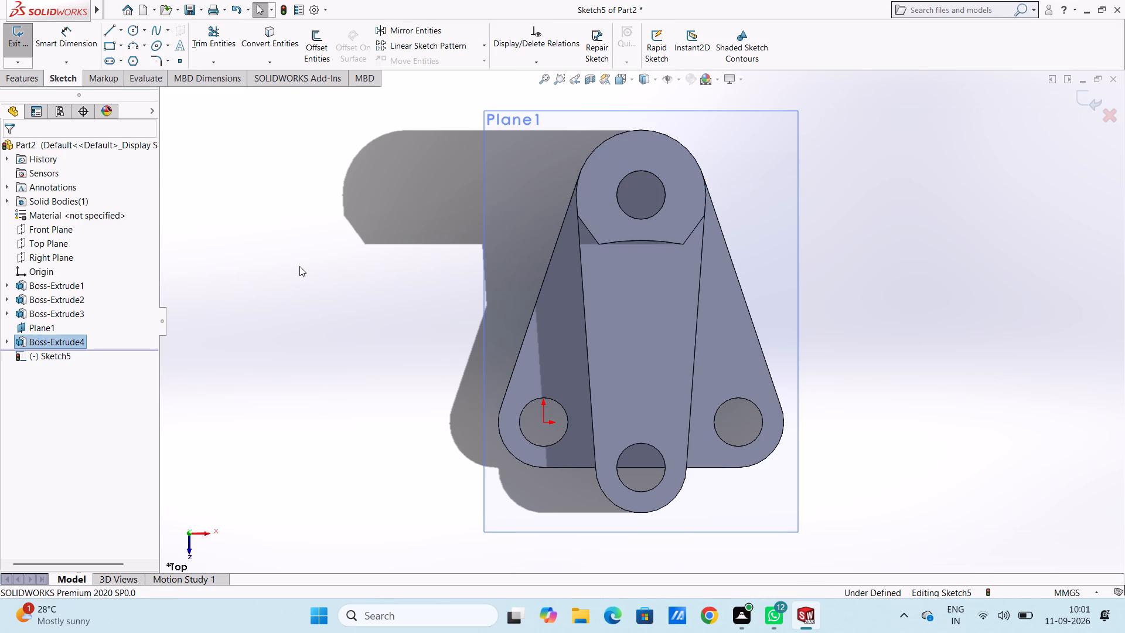
click(135, 28)
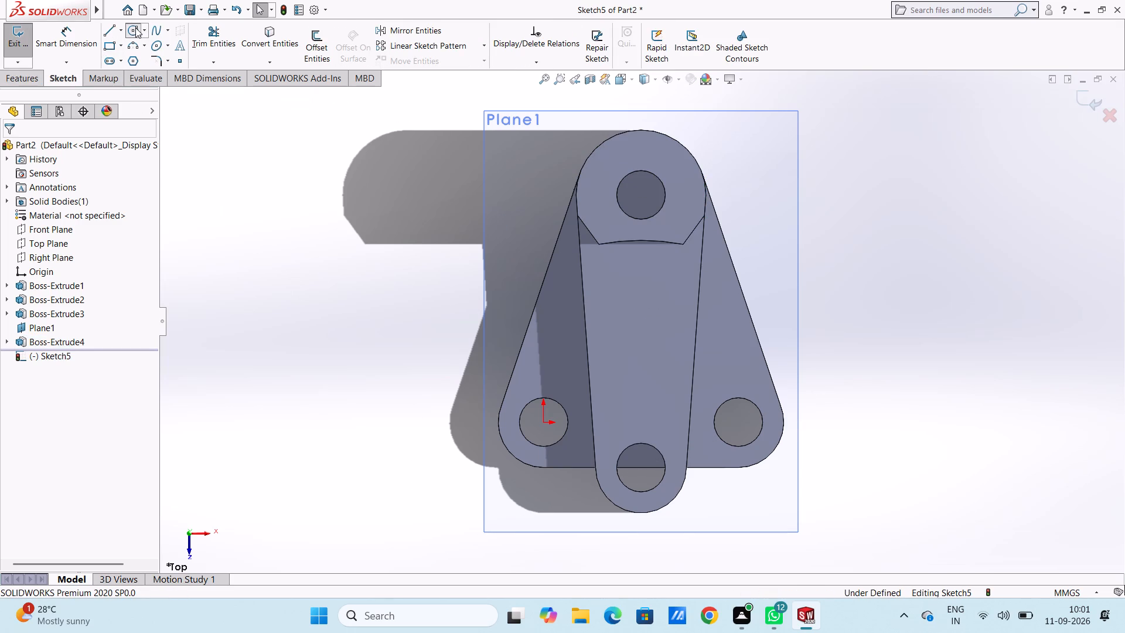
click(640, 198)
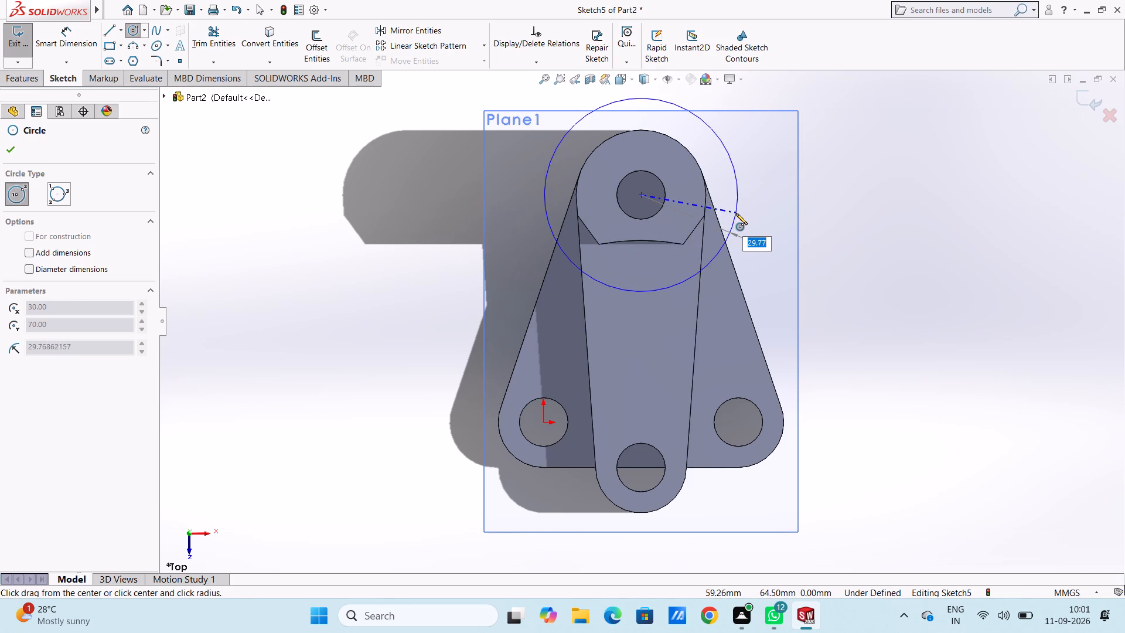
text(35)
key(Return)
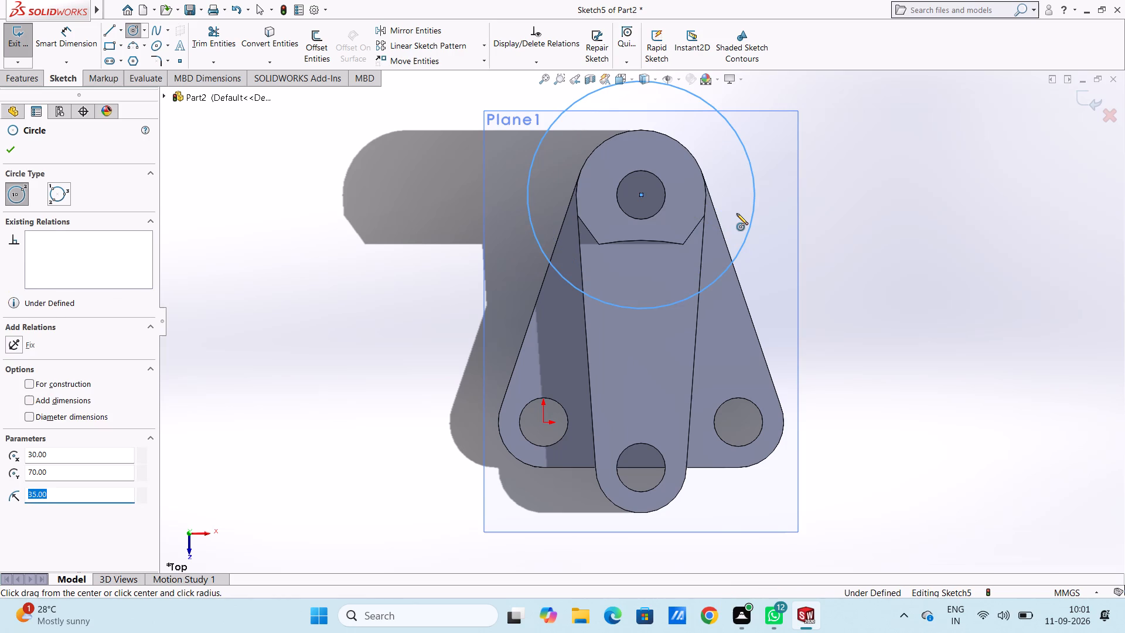
key(Escape)
key(Escape)
ctrl+scroll(737, 213, up, 4)
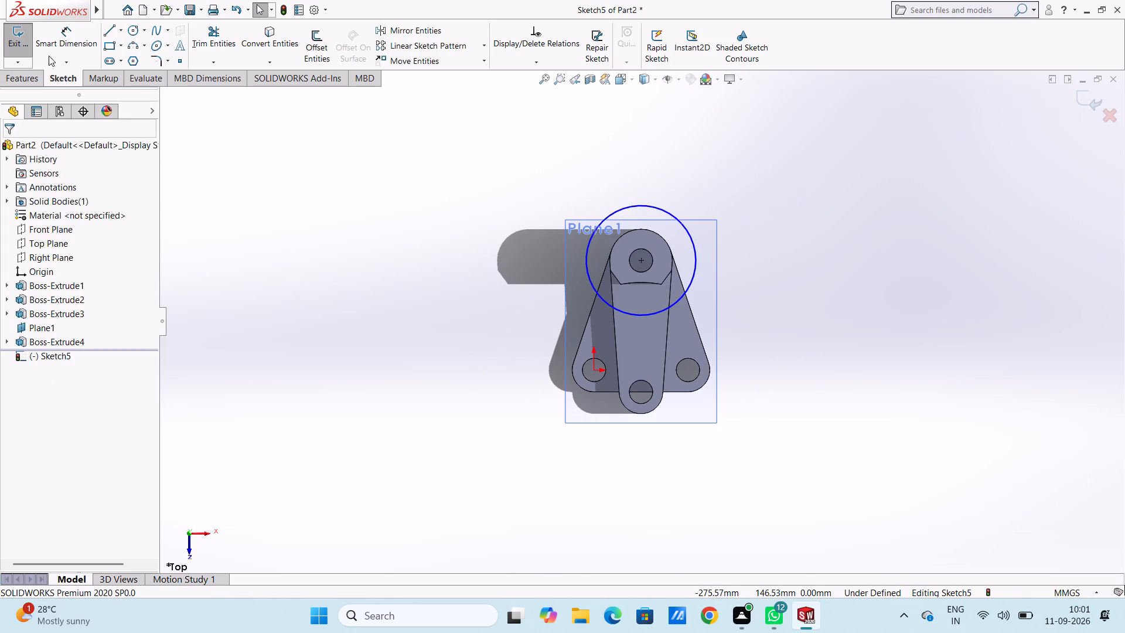
Sketch a concentric circle of 7.5 mm radius matching the edge of the upper feature's hole.
click(130, 31)
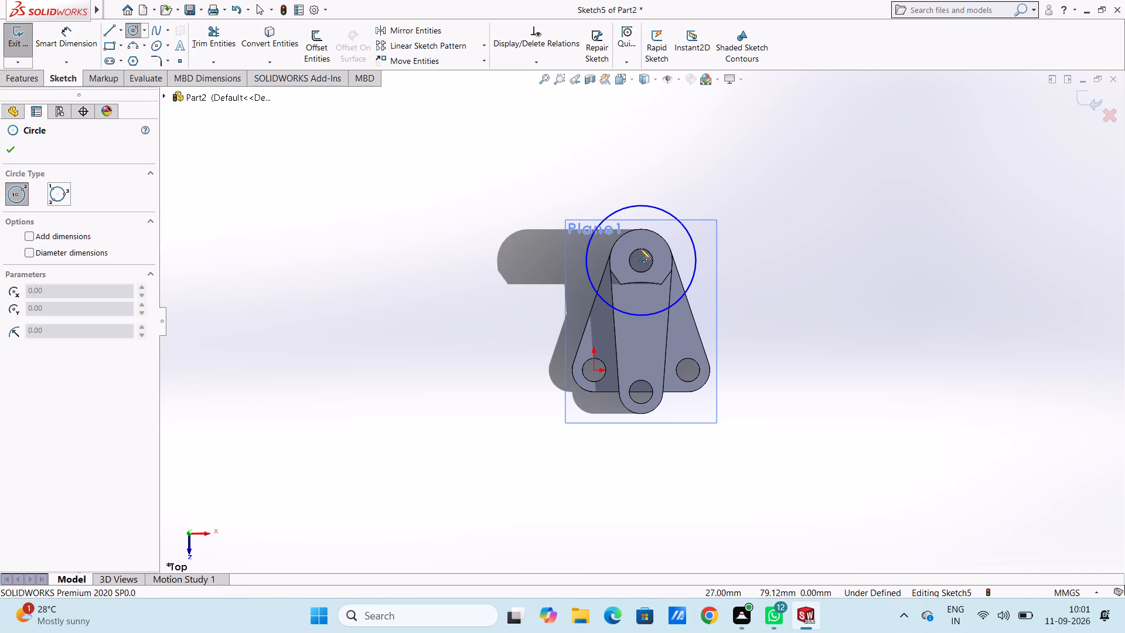
click(642, 262)
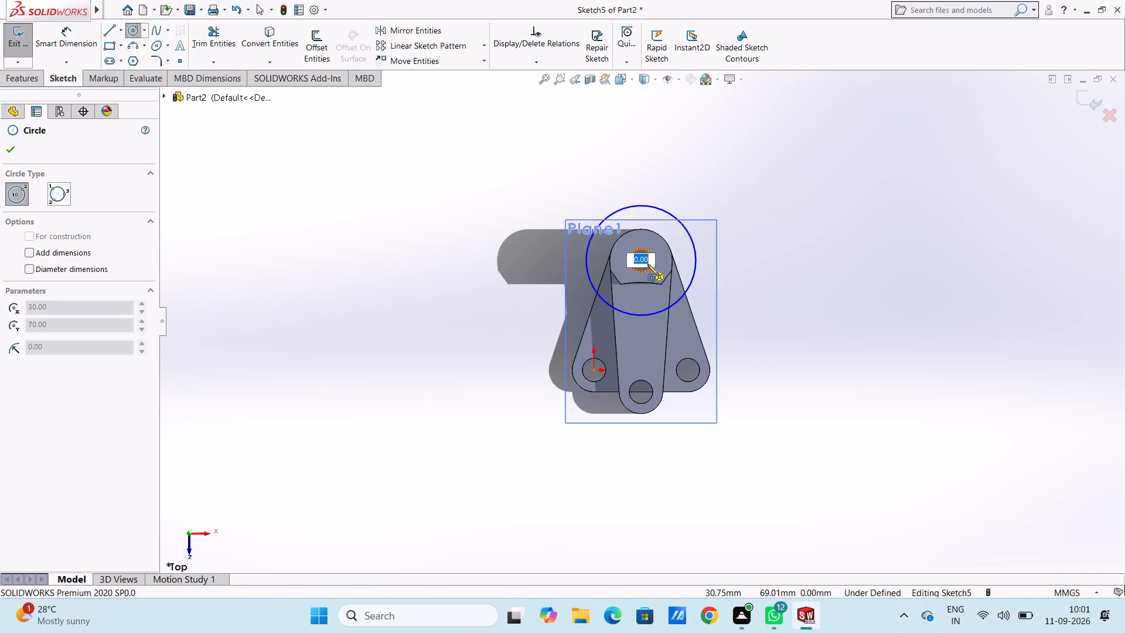
click(653, 267)
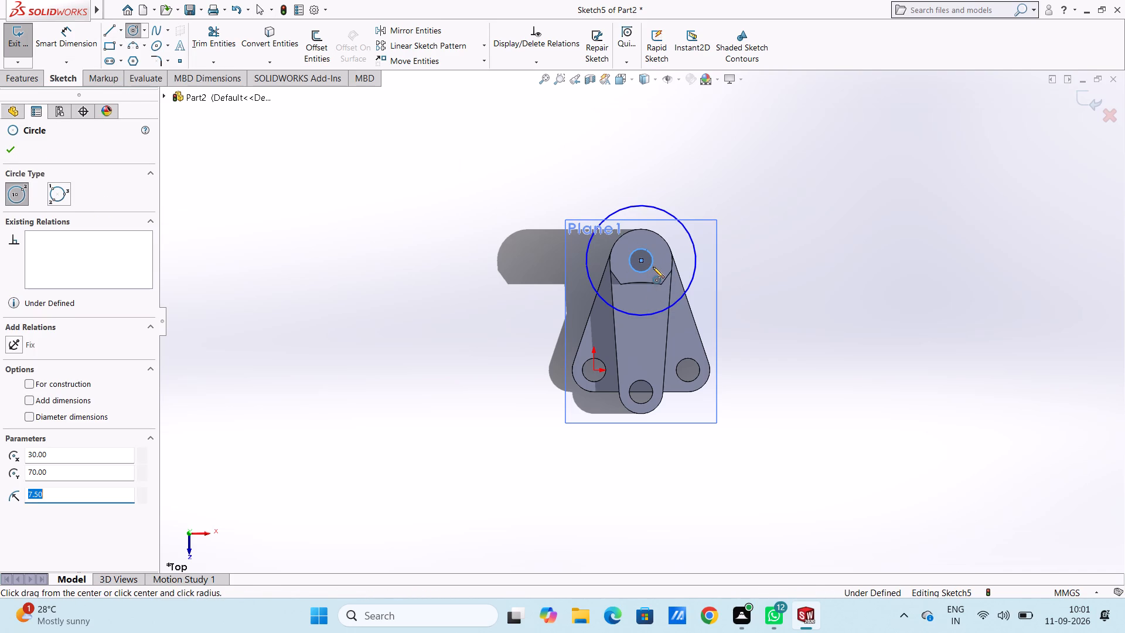
key(Escape)
key(Escape)
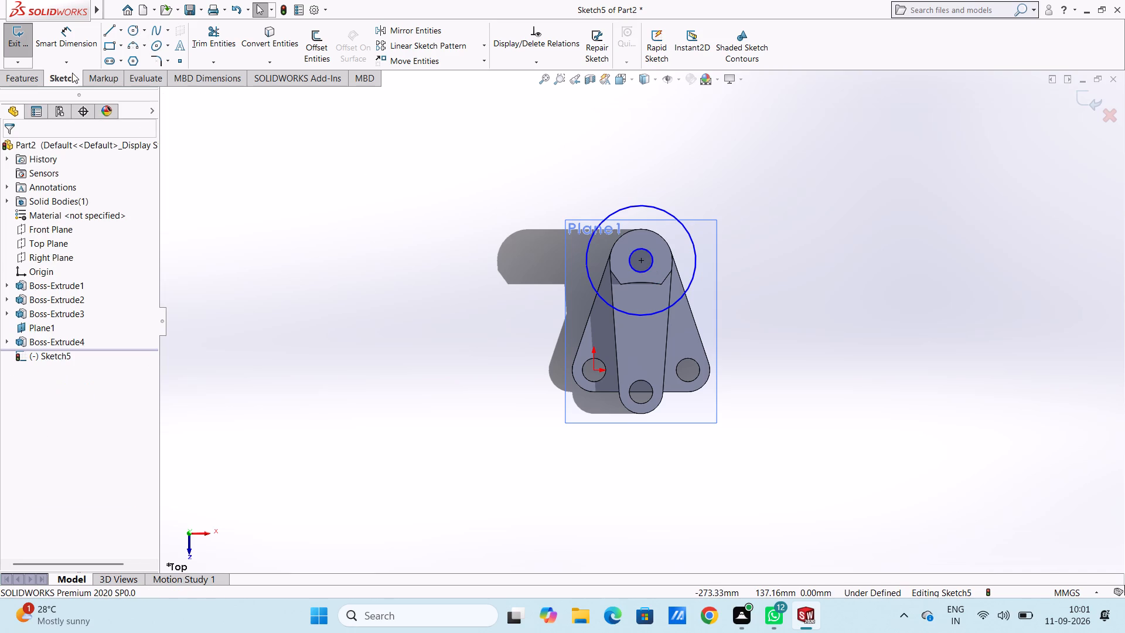
Dimension the outer circle's diameter as 70 mm and the inner circle's diameter as 15 mm.
click(60, 32)
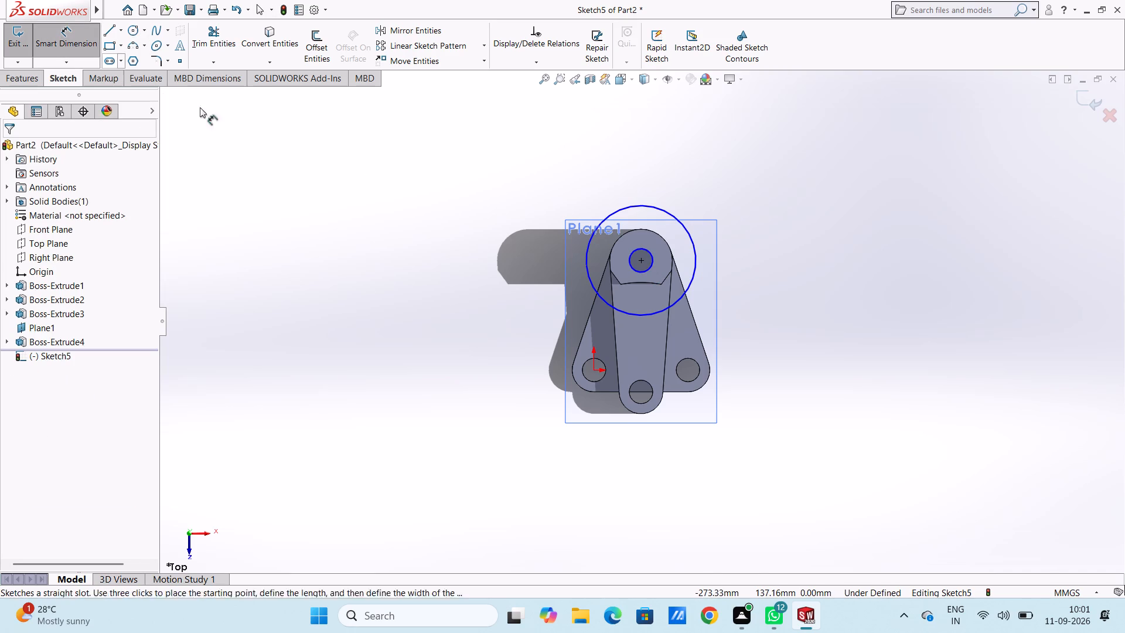
click(645, 205)
double_click(889, 154)
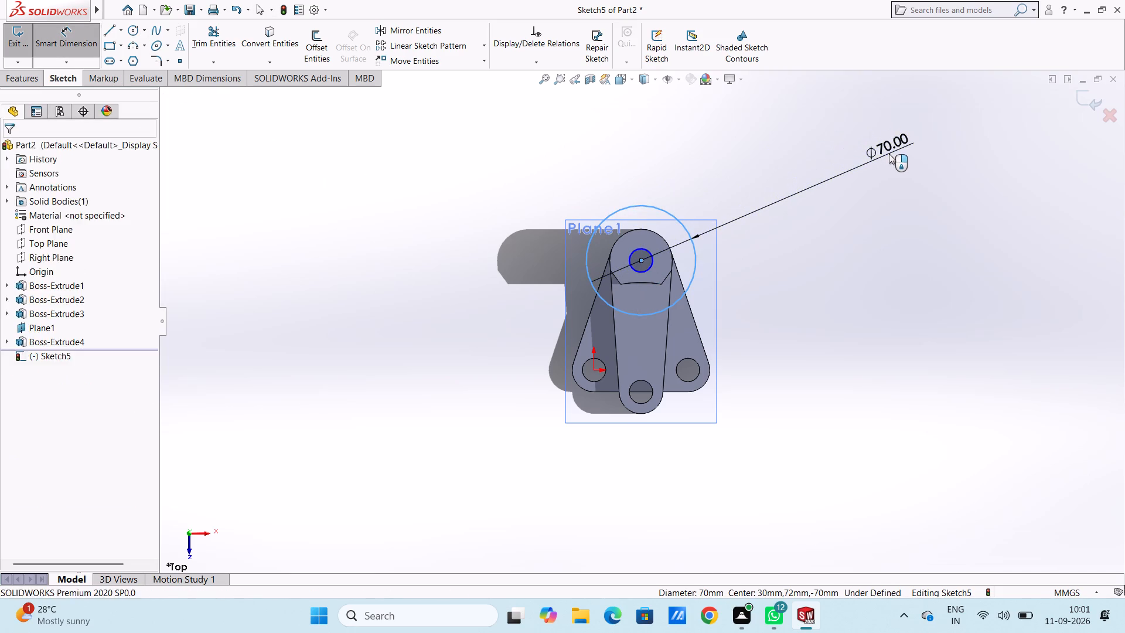
key(Return)
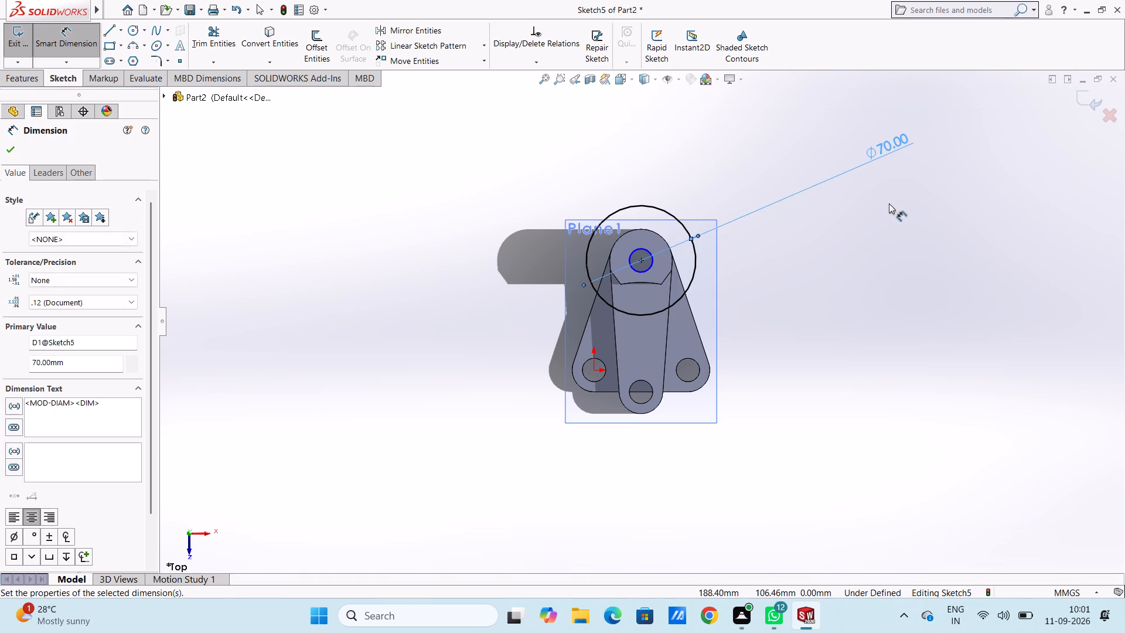
click(889, 203)
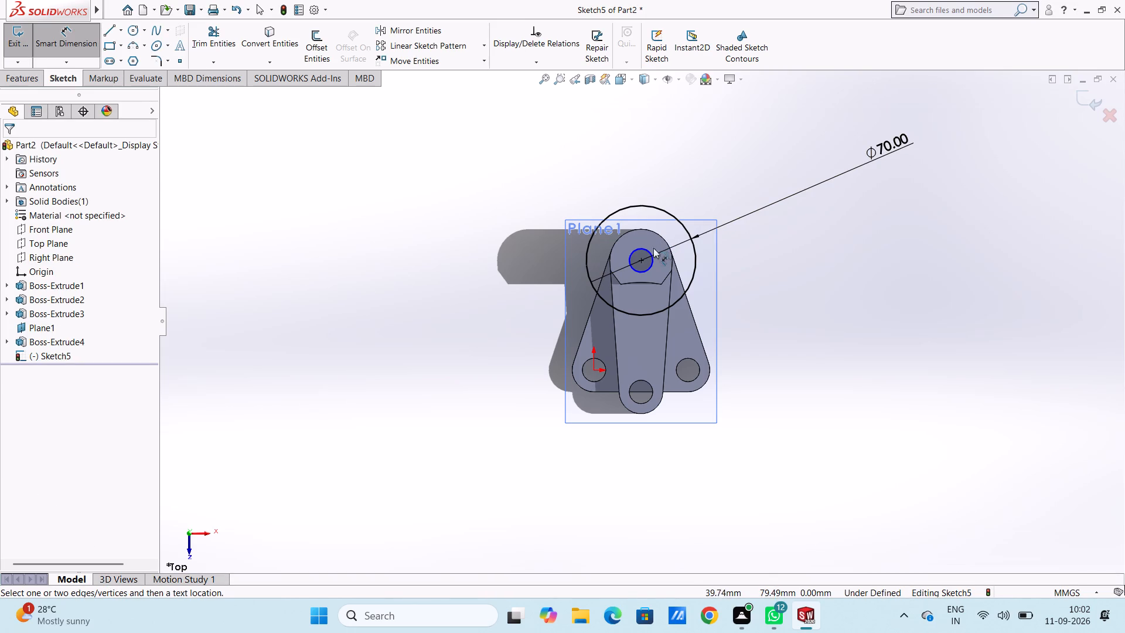
click(652, 264)
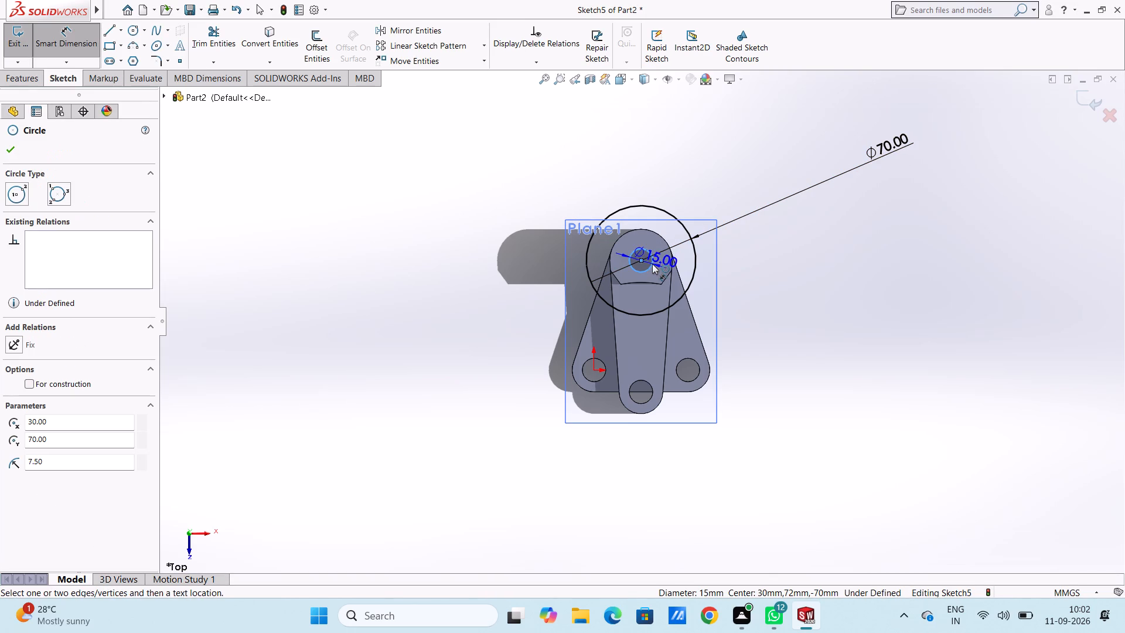
click(946, 330)
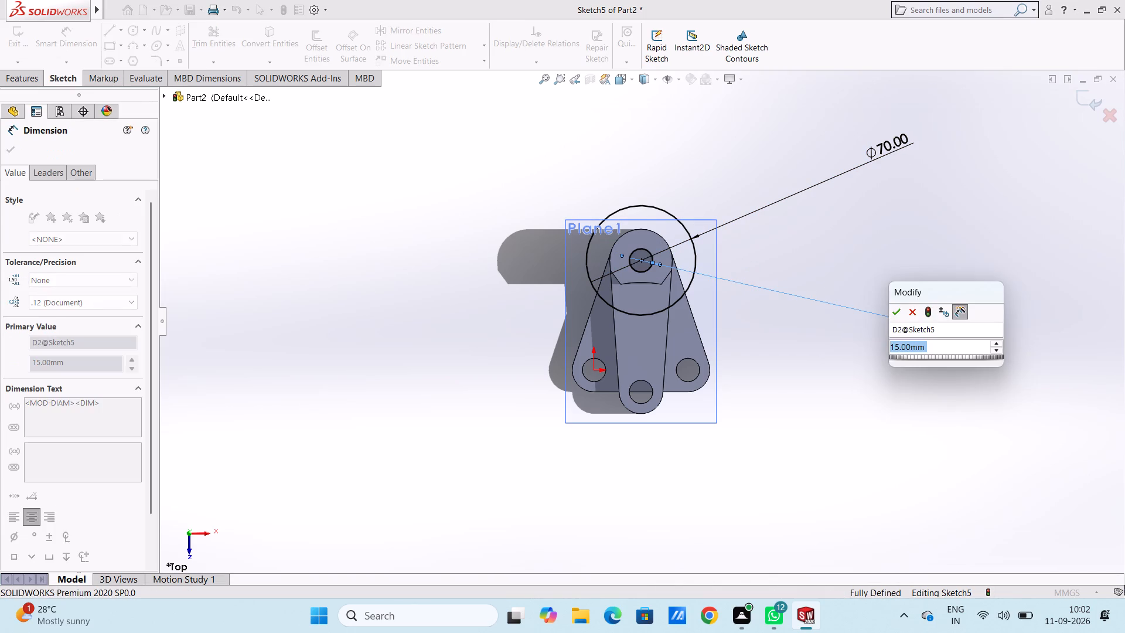
key(Return)
click(927, 383)
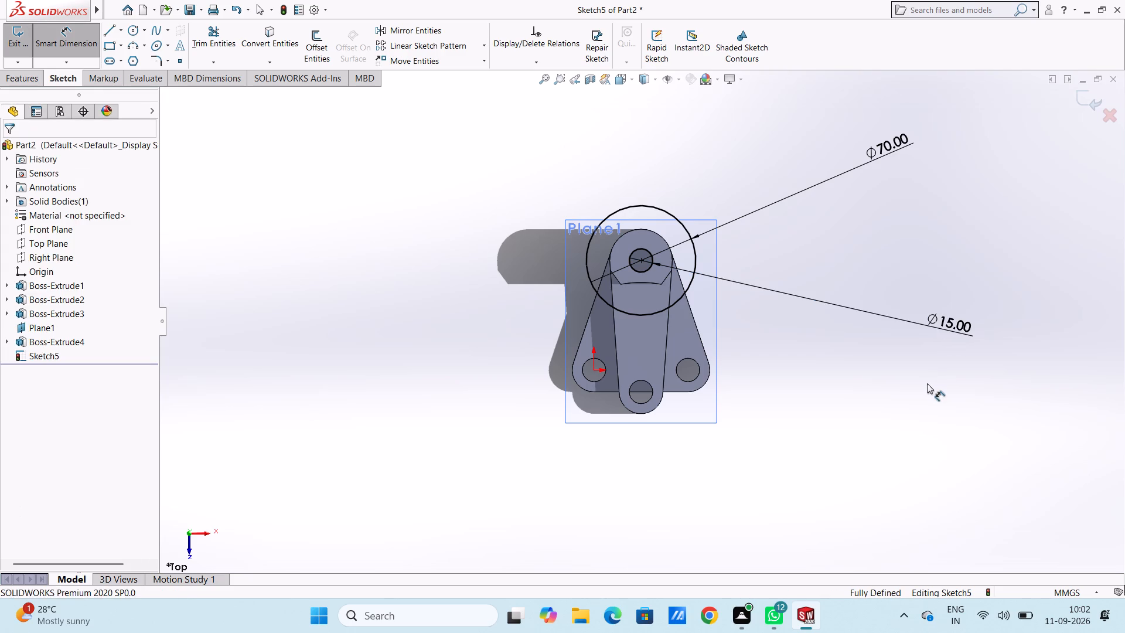
key(Escape)
key(ctrl+7)
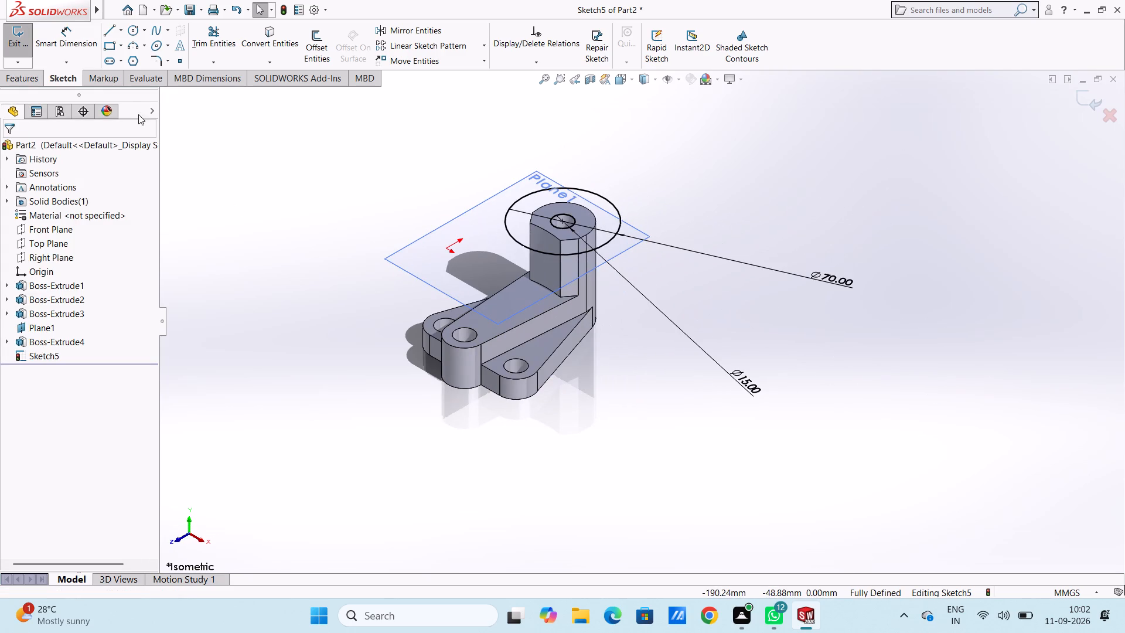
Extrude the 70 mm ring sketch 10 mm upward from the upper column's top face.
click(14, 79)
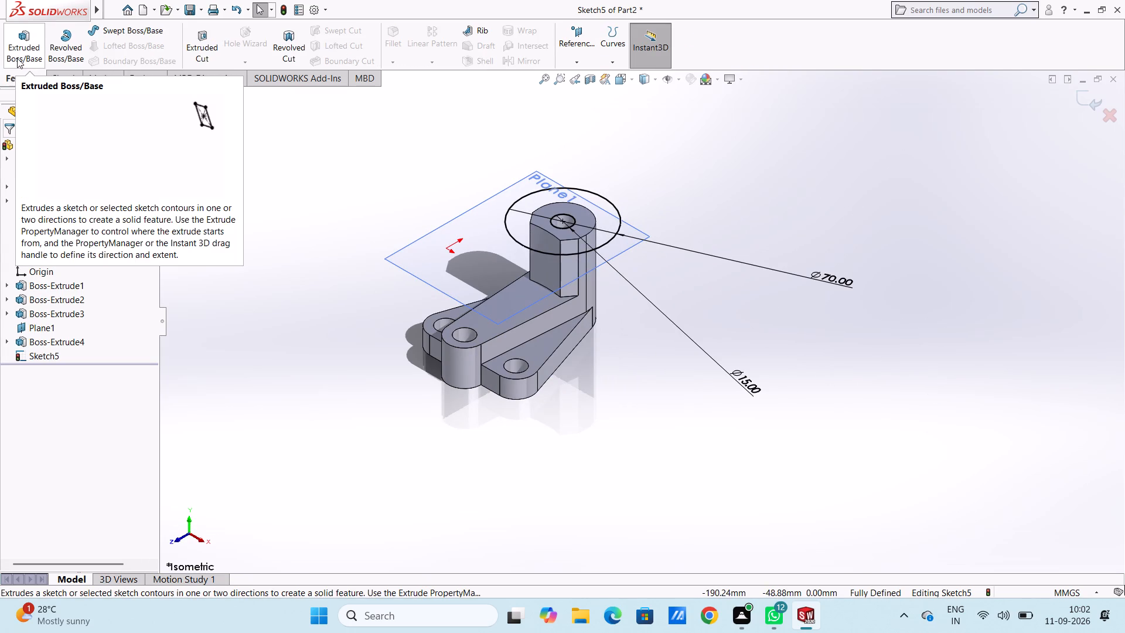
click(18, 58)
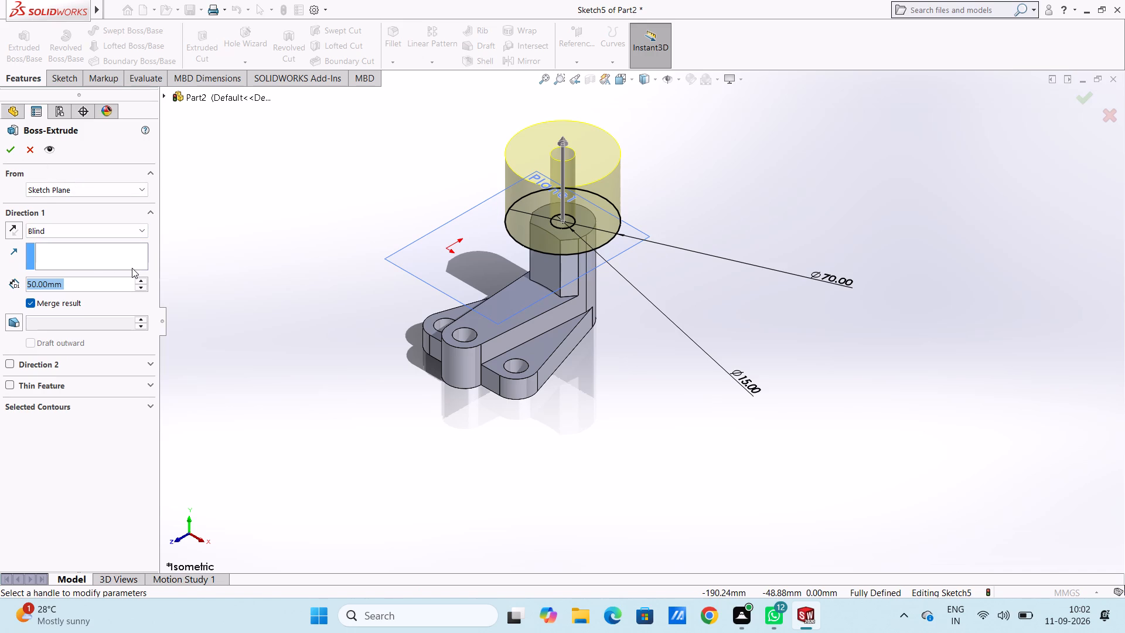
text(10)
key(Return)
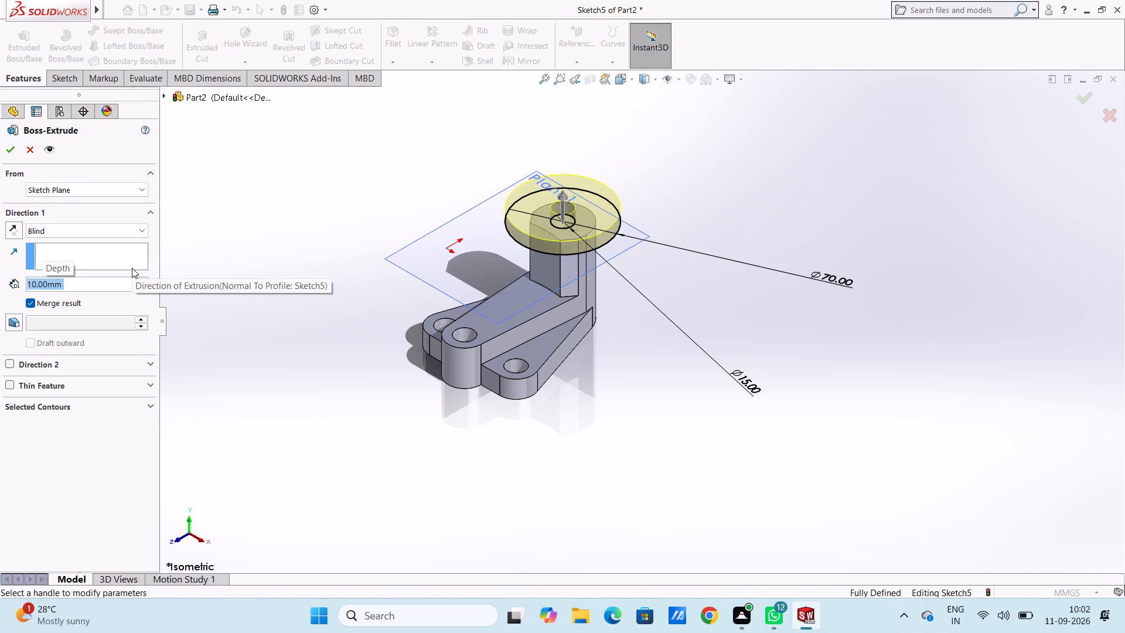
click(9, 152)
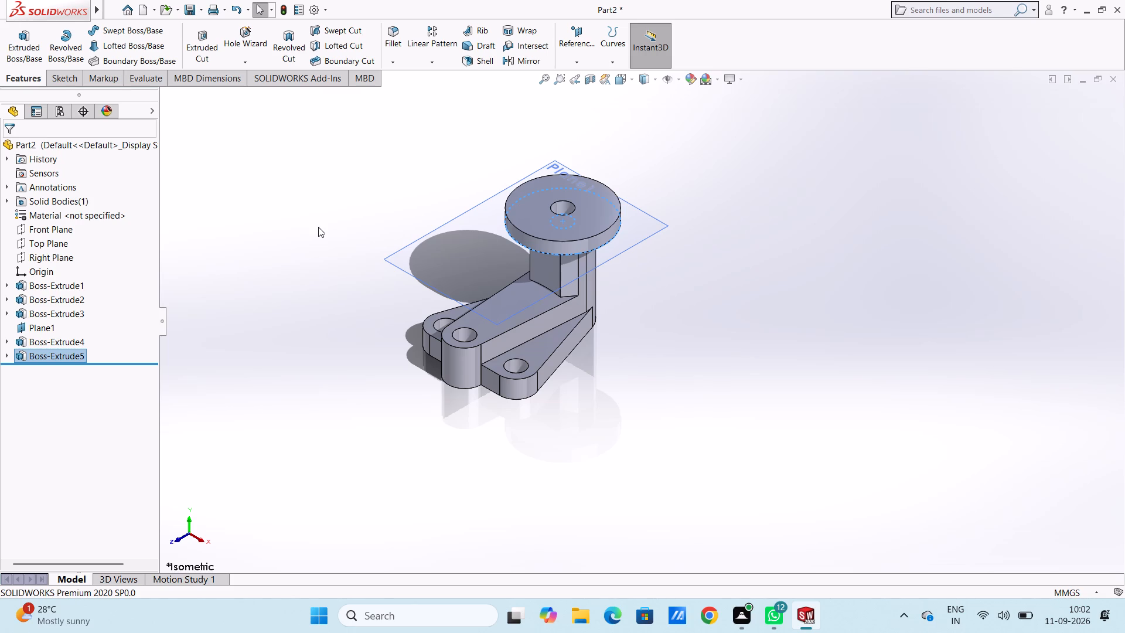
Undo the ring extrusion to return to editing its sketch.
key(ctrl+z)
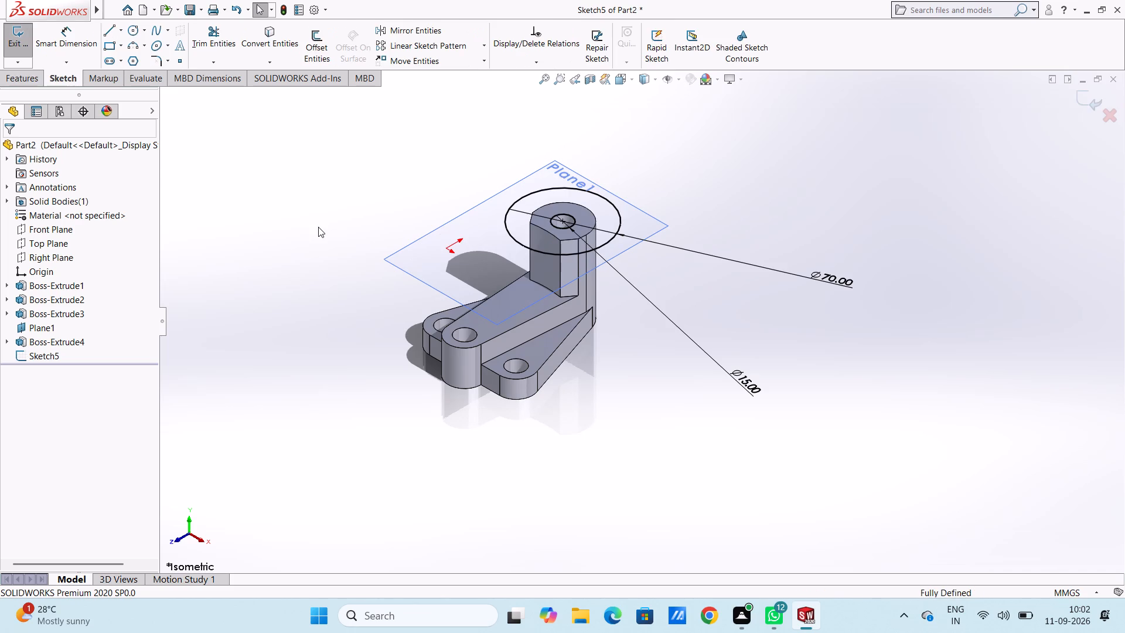
Draw a 70 mm radius circle centred on the hole at the tapered boss's narrow end.
key(ctrl+5)
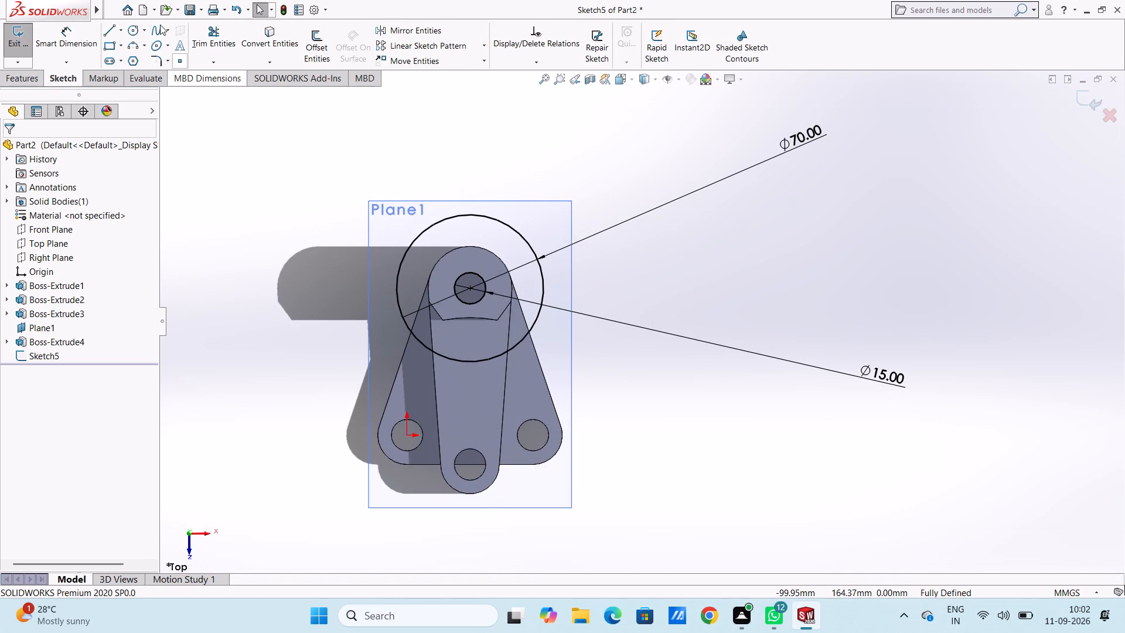
click(134, 32)
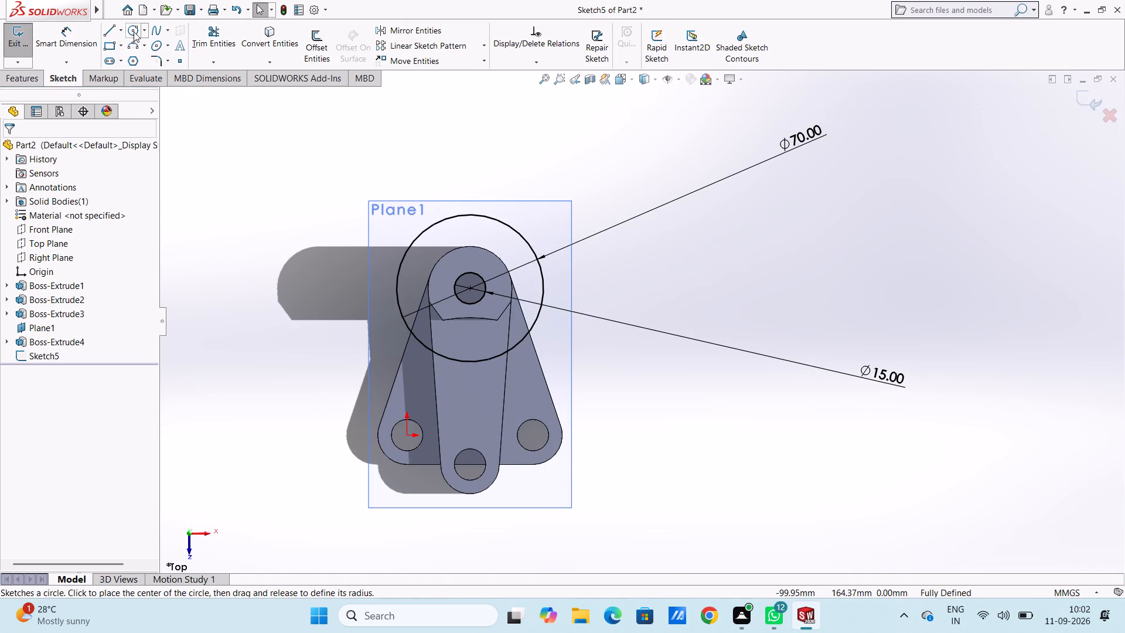
click(468, 468)
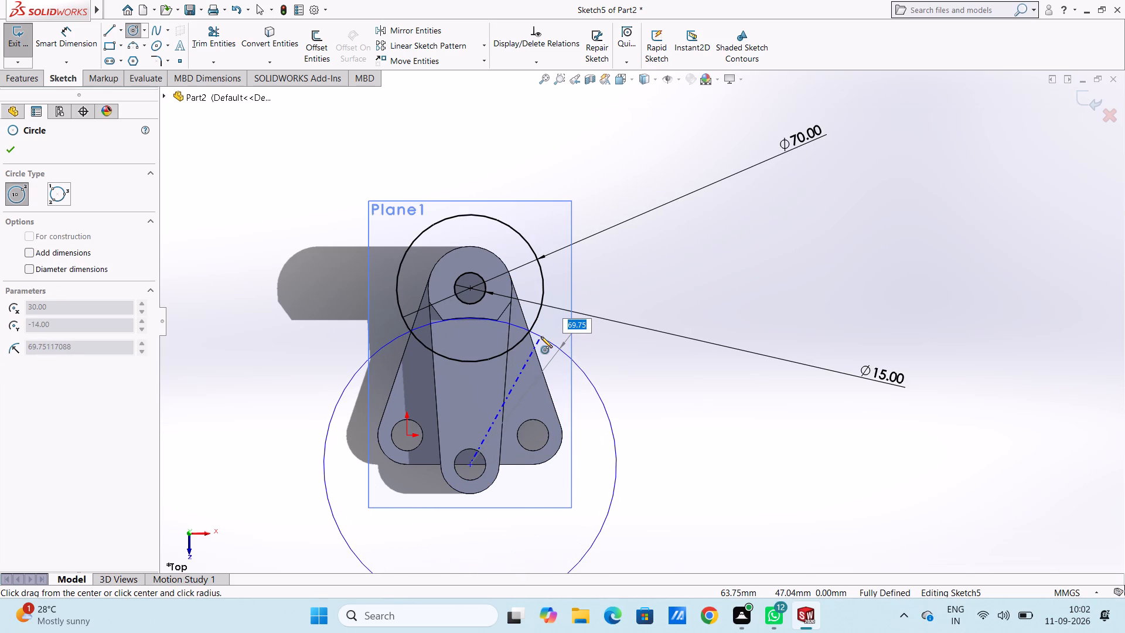
text(70)
key(Return)
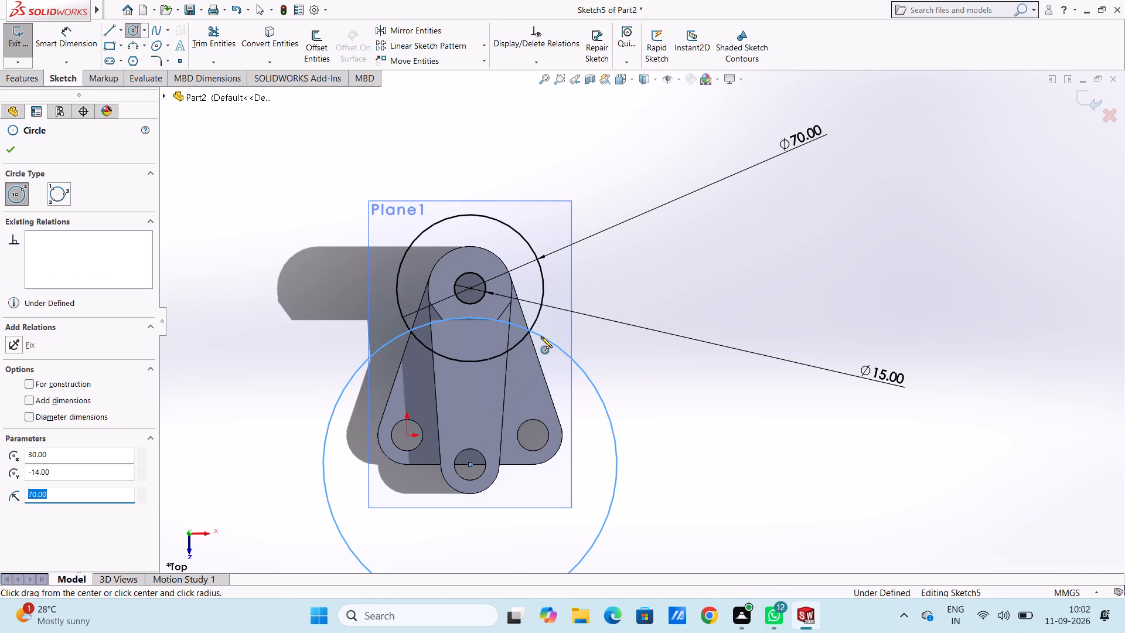
key(Escape)
key(Escape)
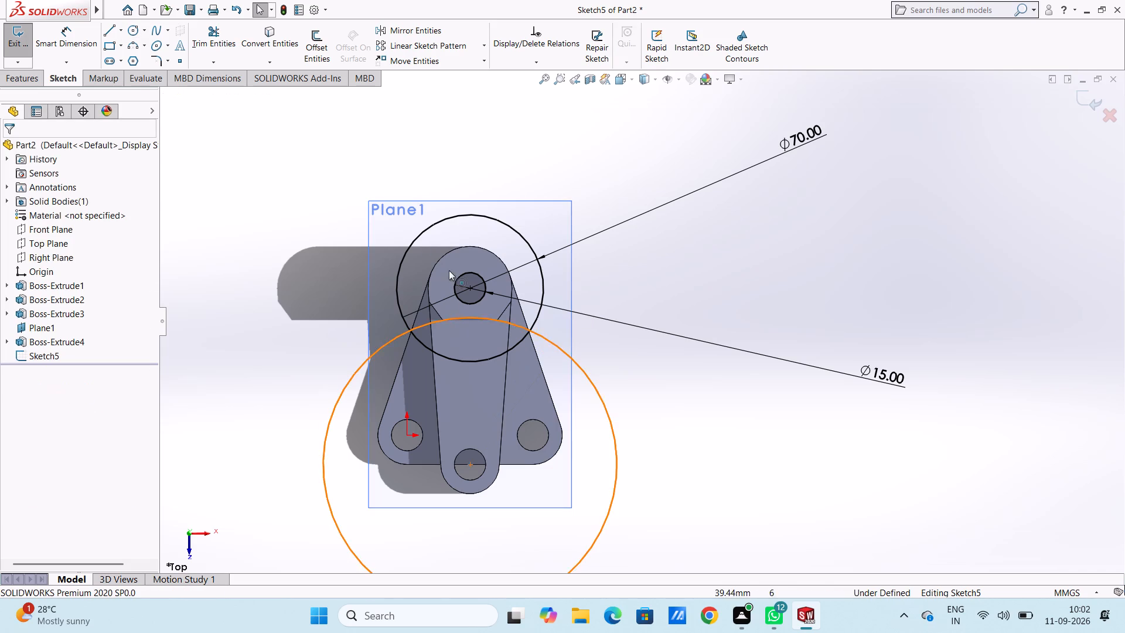
Dimension the new large circle's diameter as 140 mm.
click(50, 42)
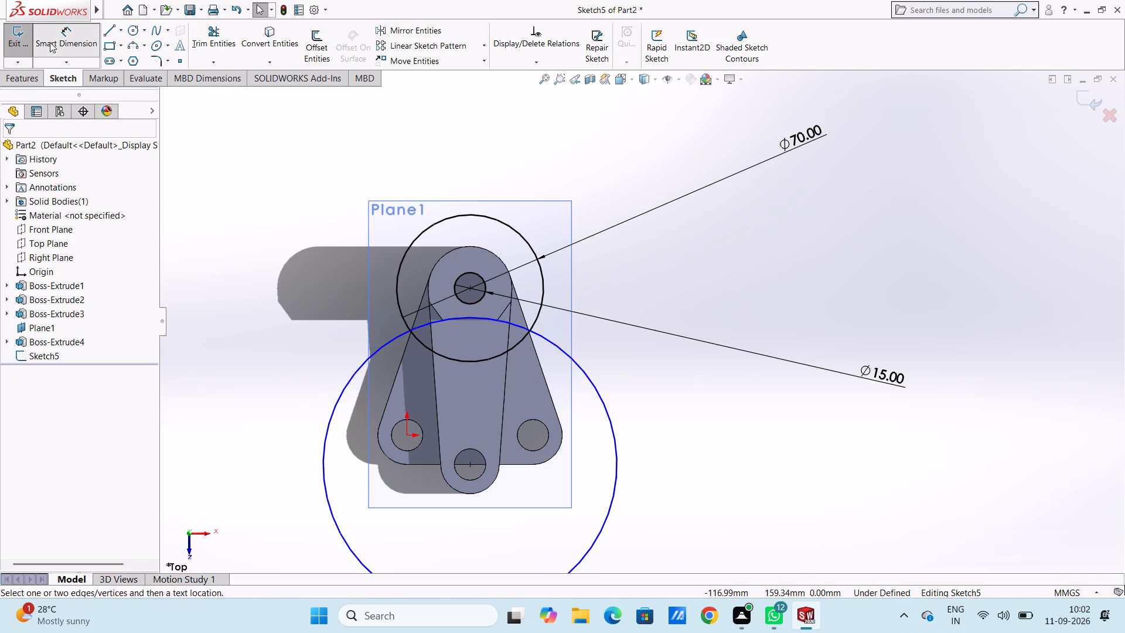
click(607, 412)
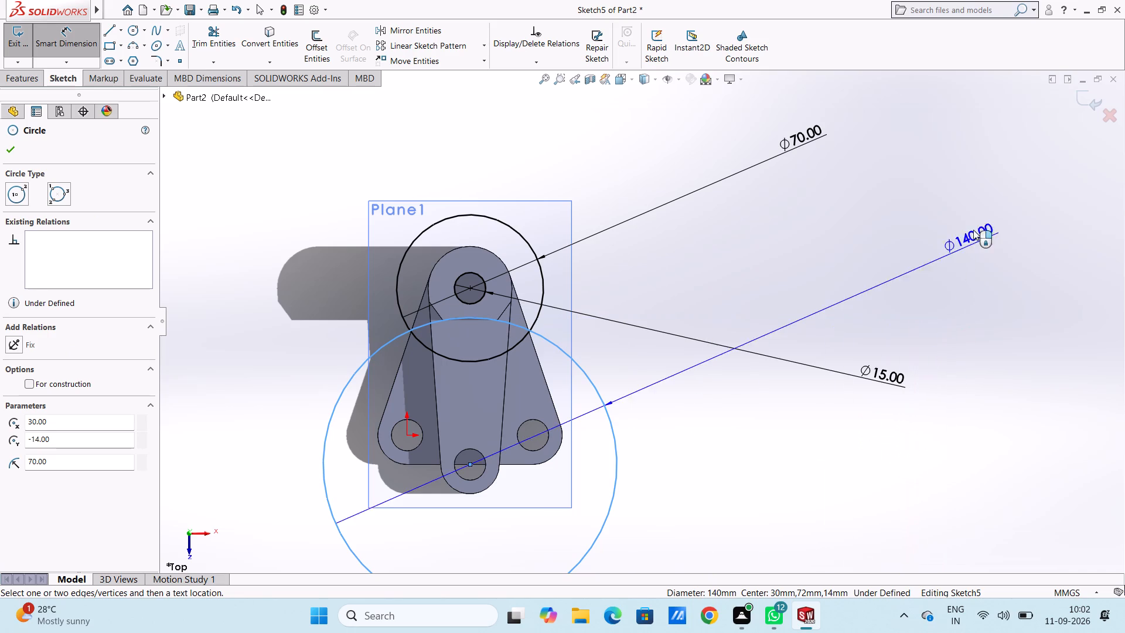
click(983, 206)
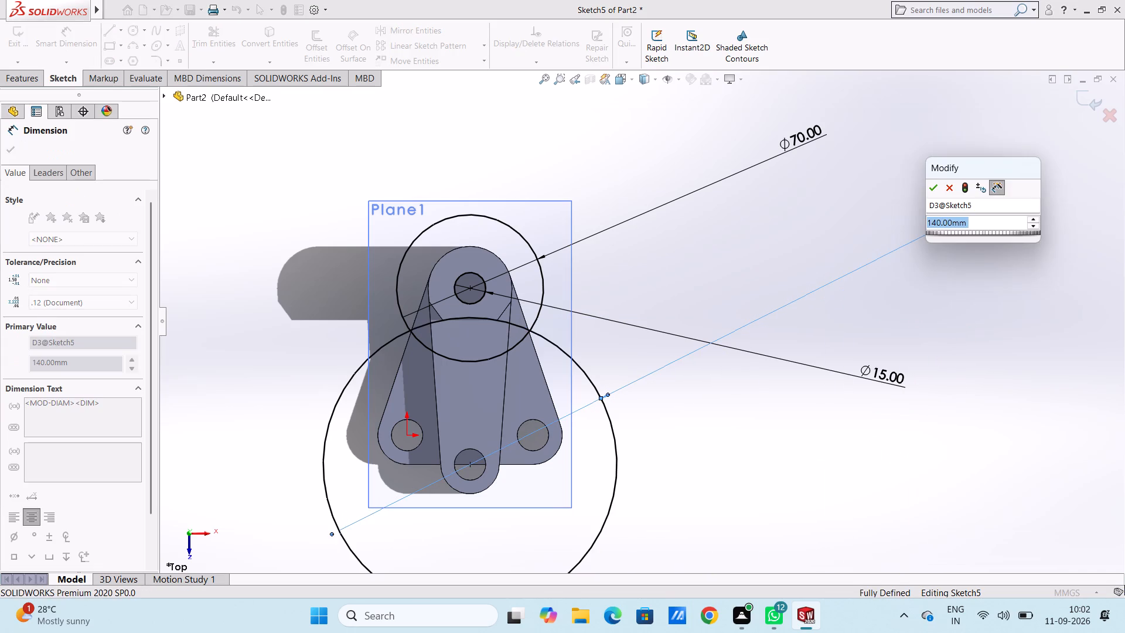
key(Return)
click(962, 285)
key(Escape)
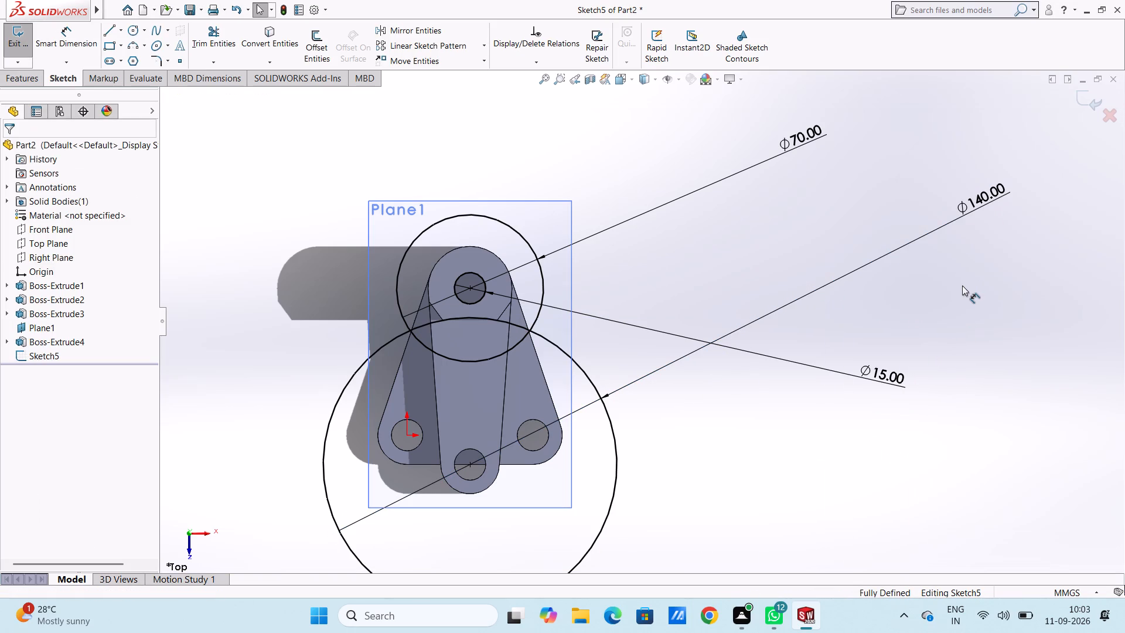
Trim the 140 mm circle outside the 70 mm circle and the 70 mm circle's arc inside it, leaving a concave-edged disc profile.
click(222, 33)
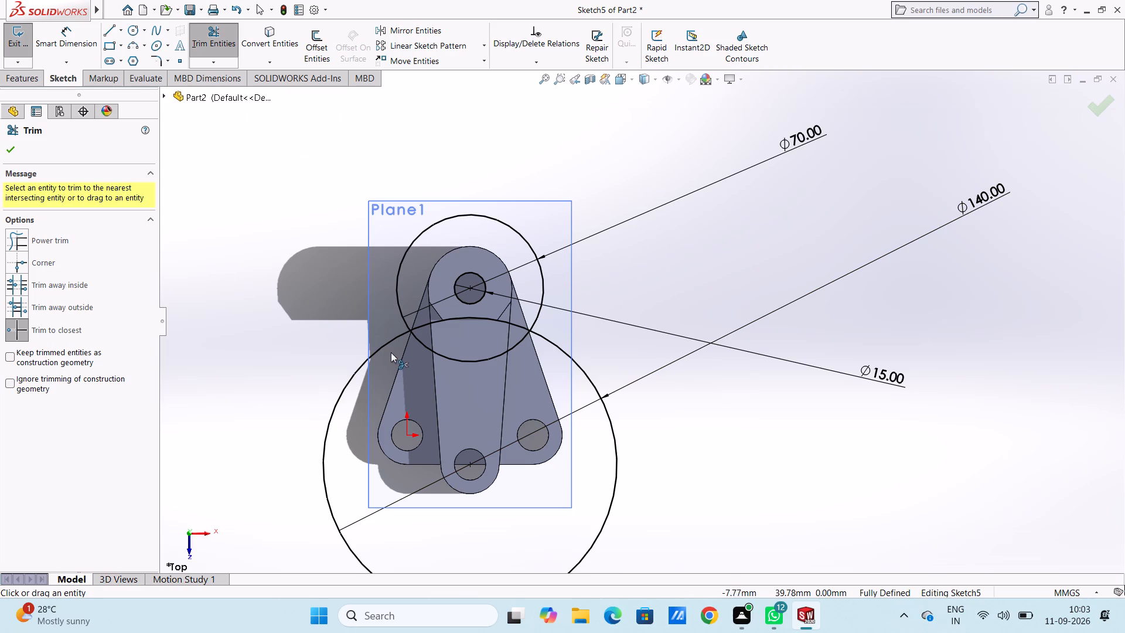
click(384, 344)
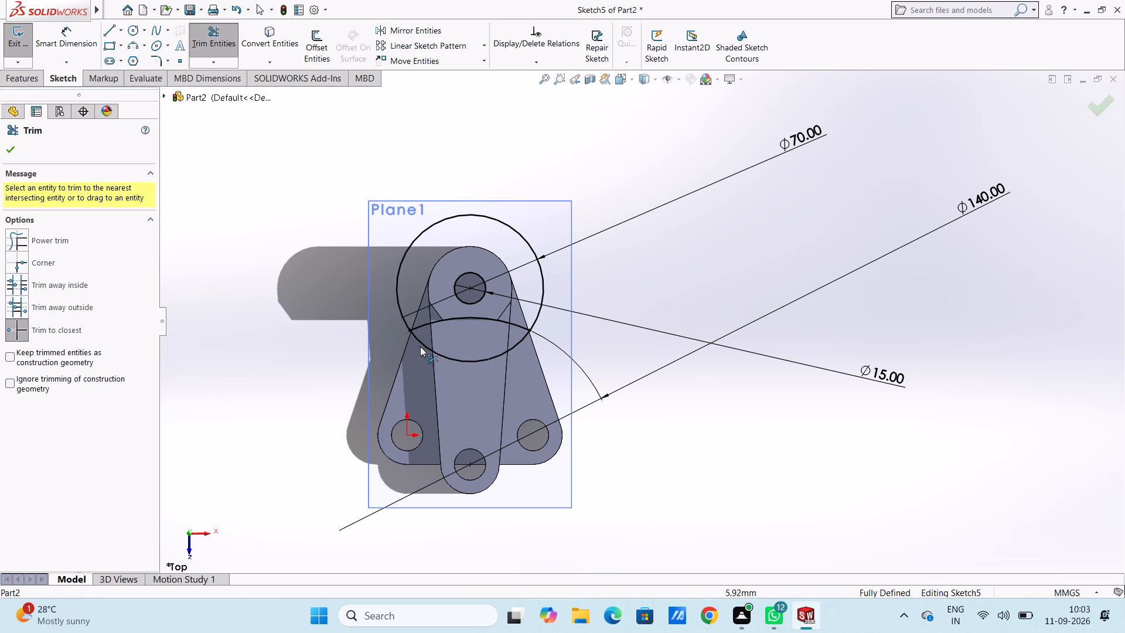
click(422, 347)
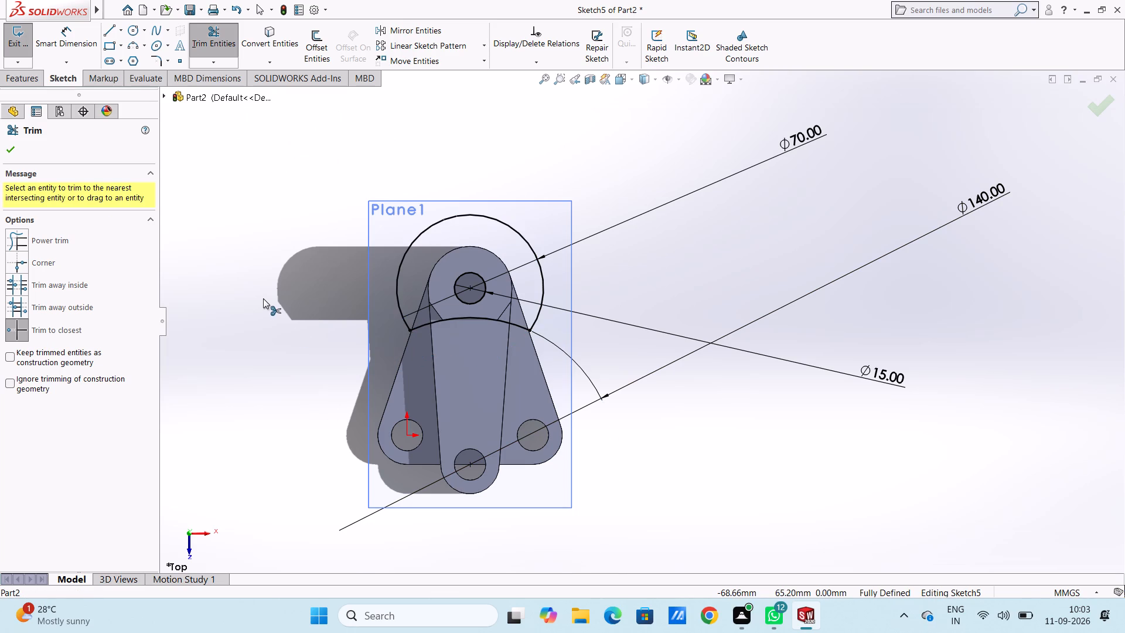
key(Escape)
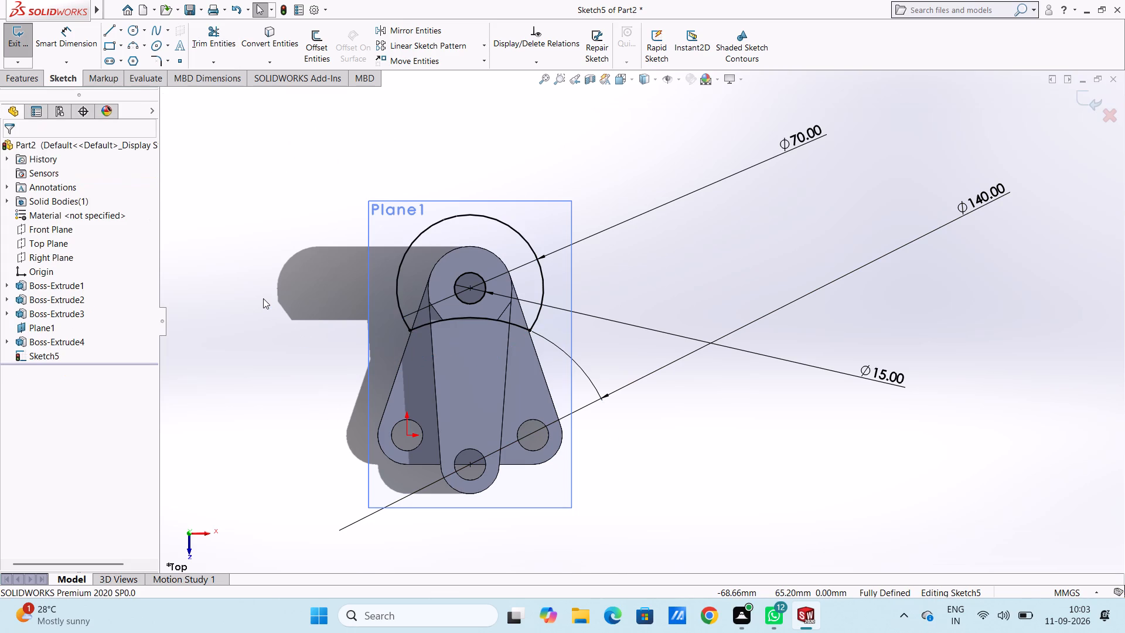
Extrude the trimmed disc profile with its 15 mm hole 10 mm upward from the sketch plane.
key(ctrl+7)
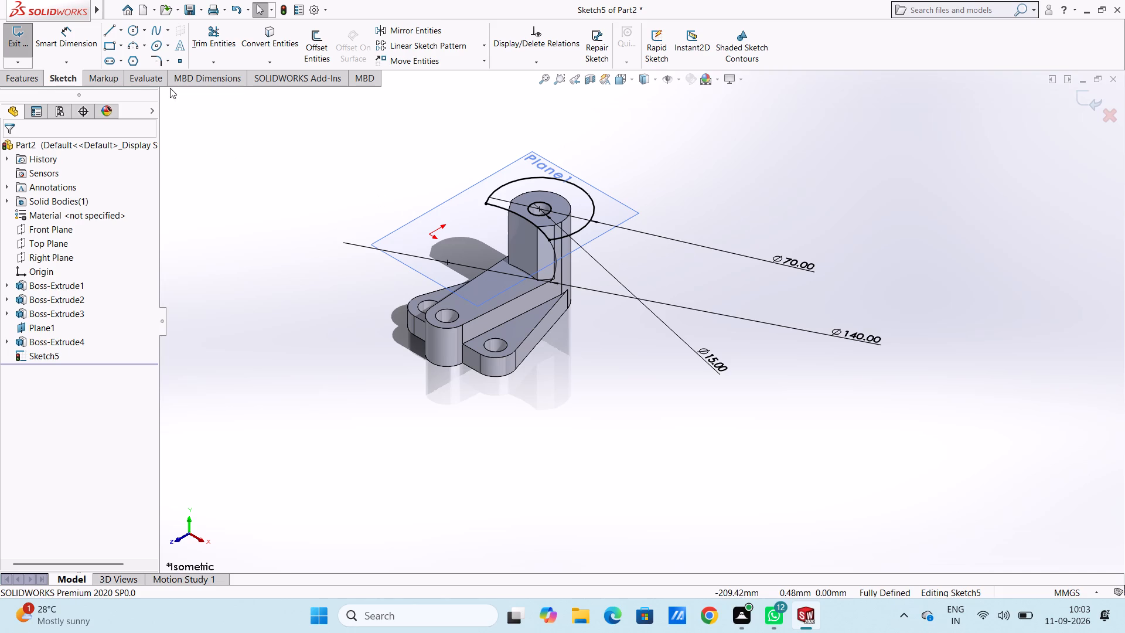
click(14, 79)
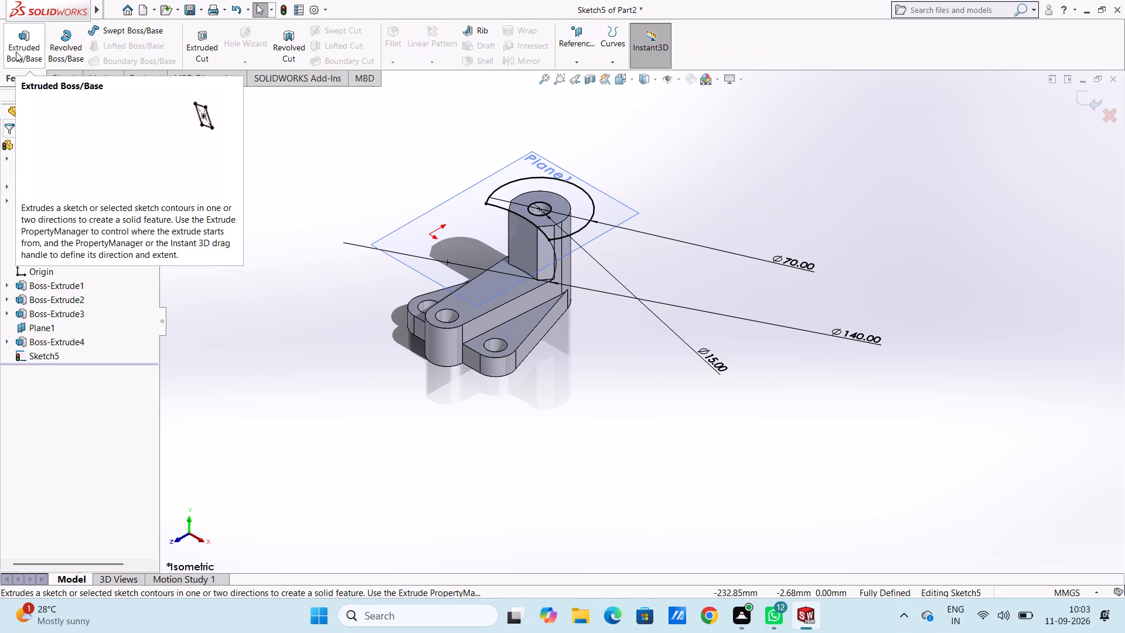
click(16, 50)
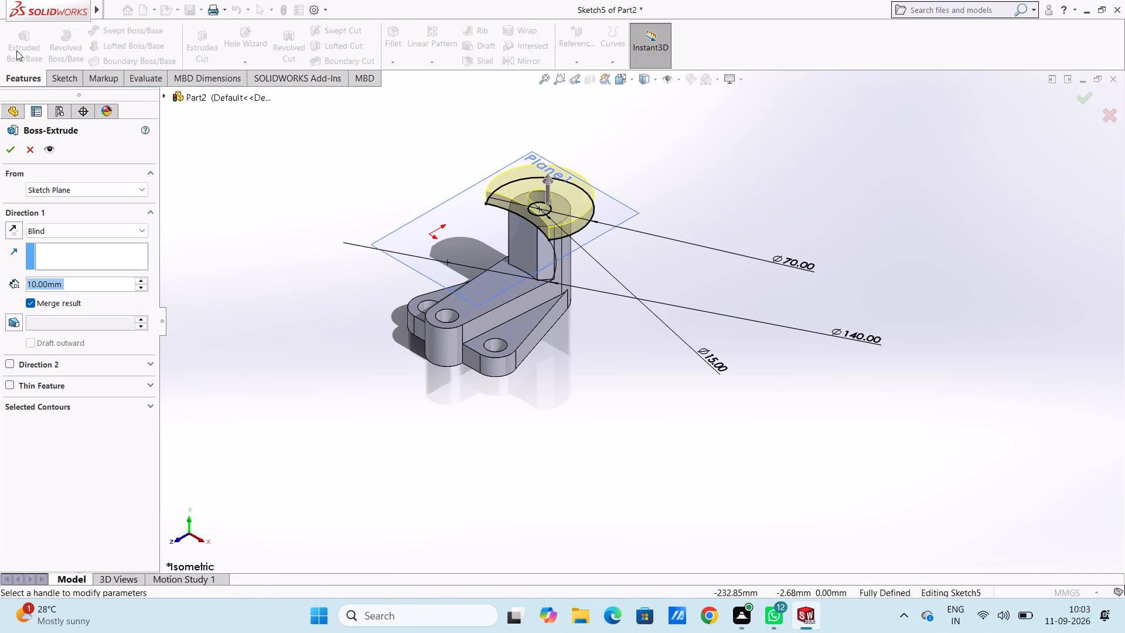
click(8, 148)
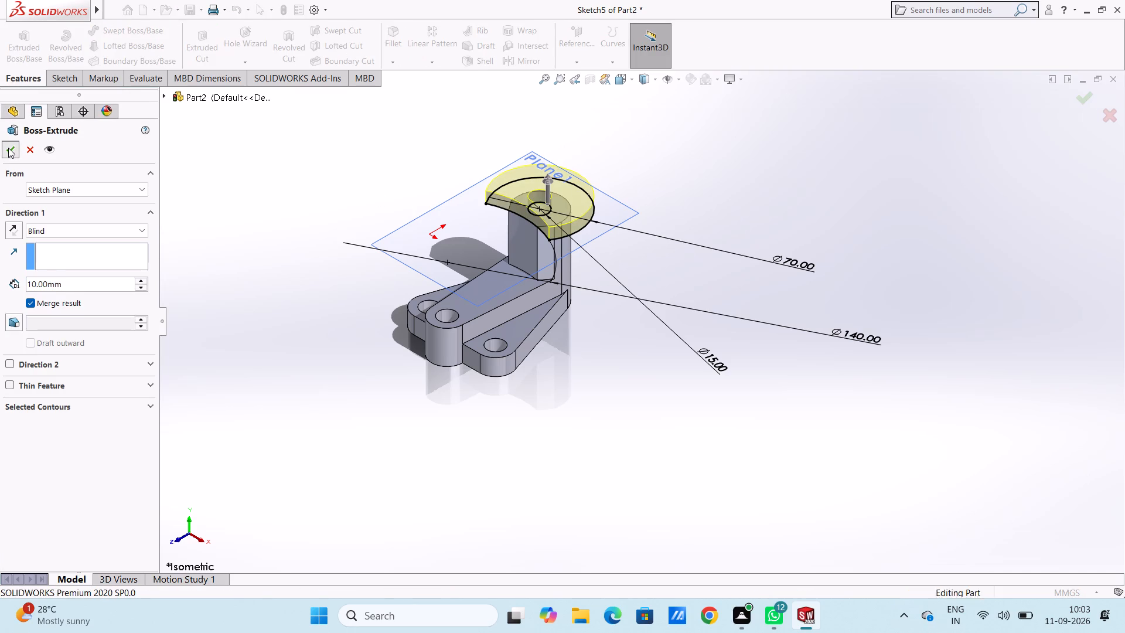
click(252, 178)
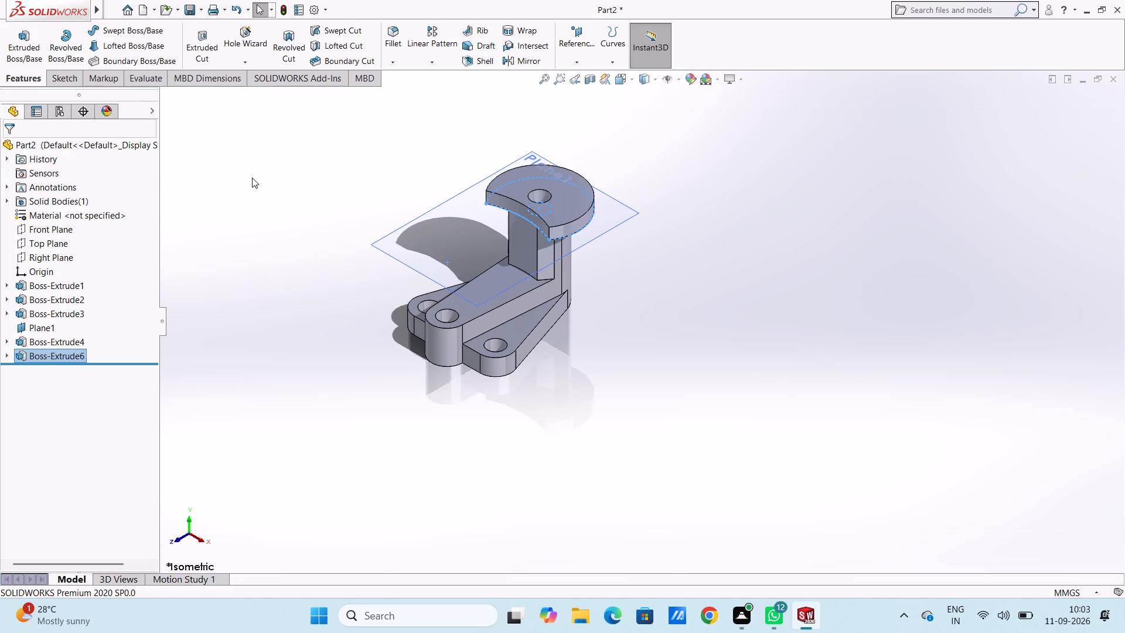
Start a sketch on the tapered boss face visible through the disc's hole and draw a concentric 7.5 mm radius circle matching the hole edge.
key(ctrl+5)
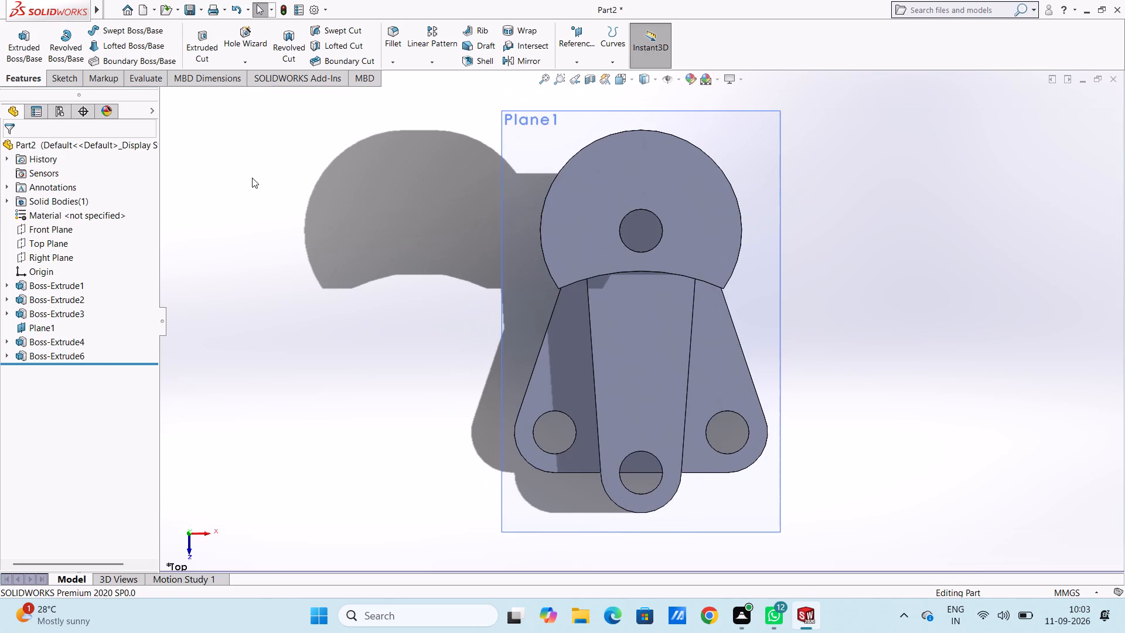
click(639, 222)
click(690, 193)
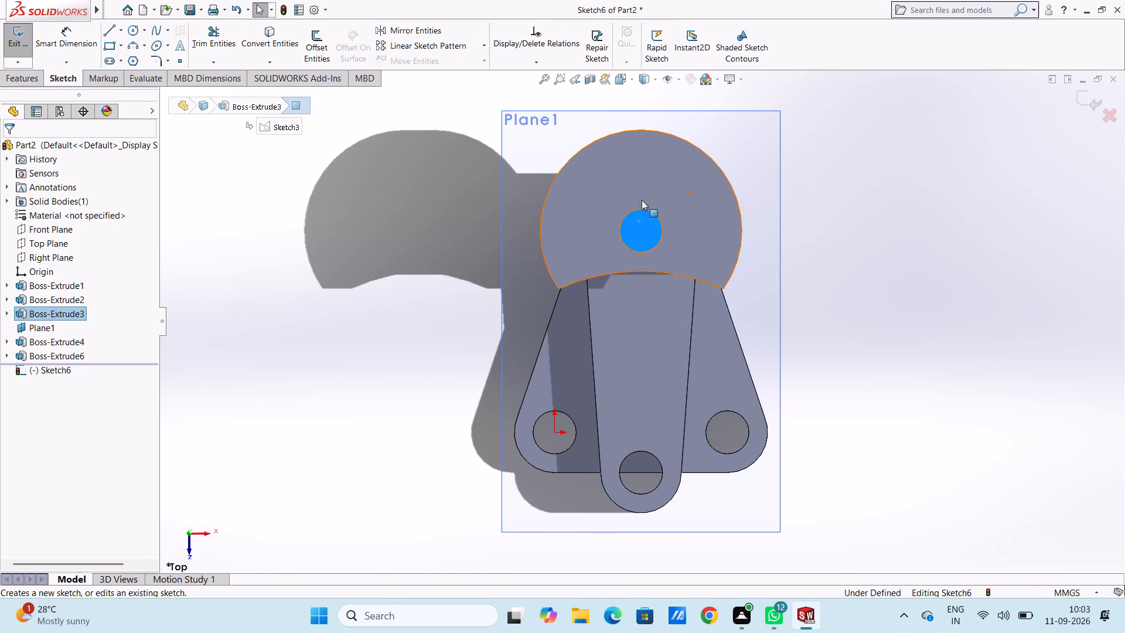
click(376, 214)
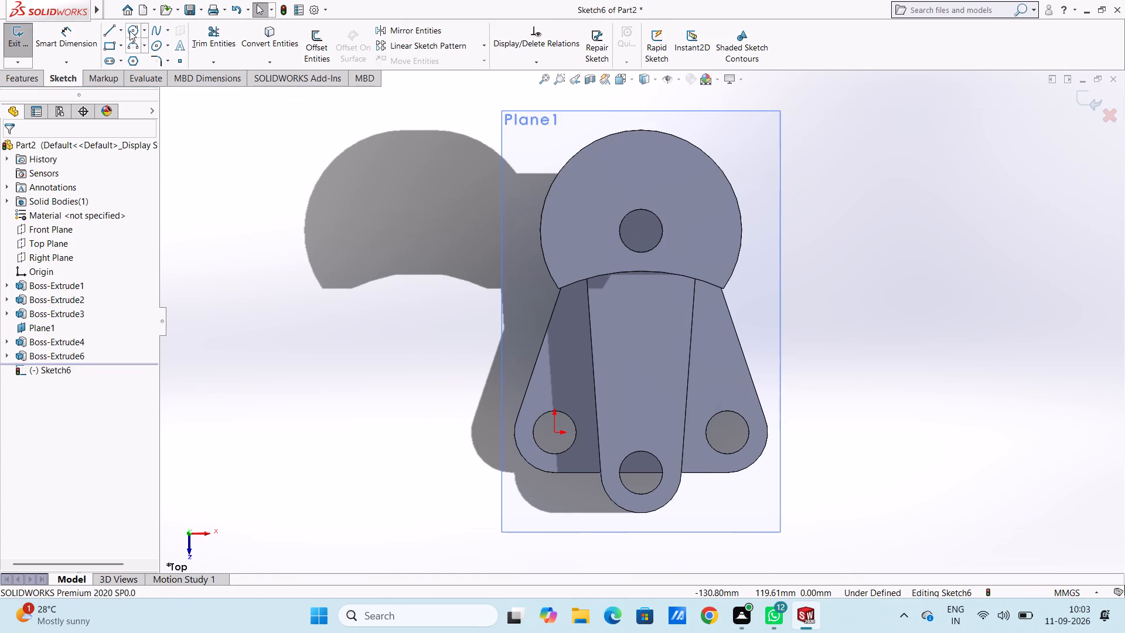
click(129, 30)
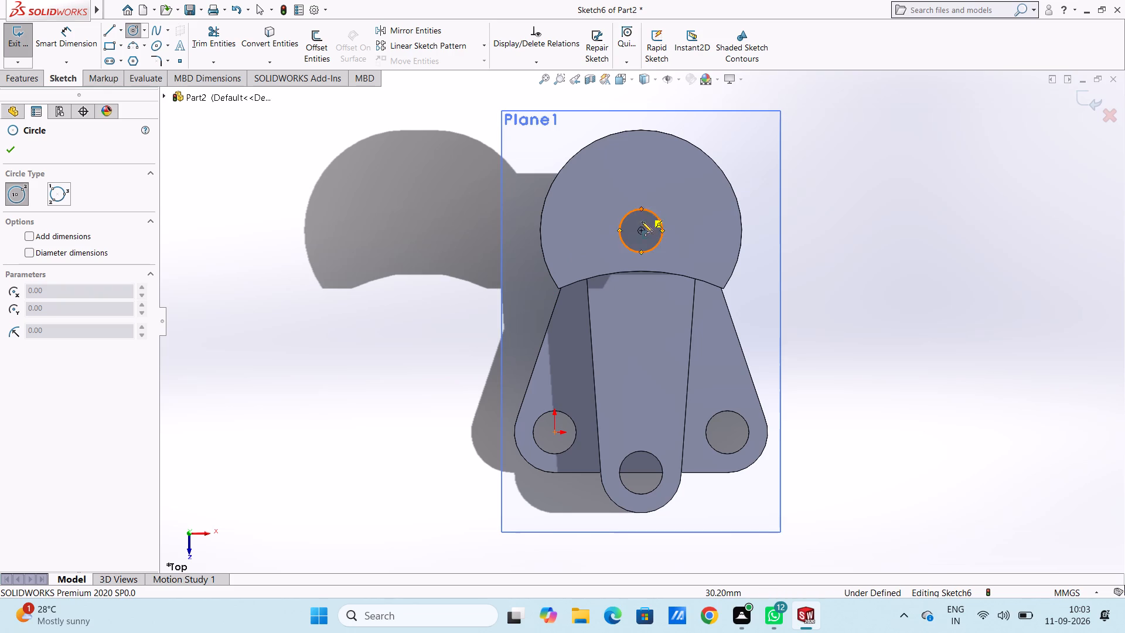
click(641, 232)
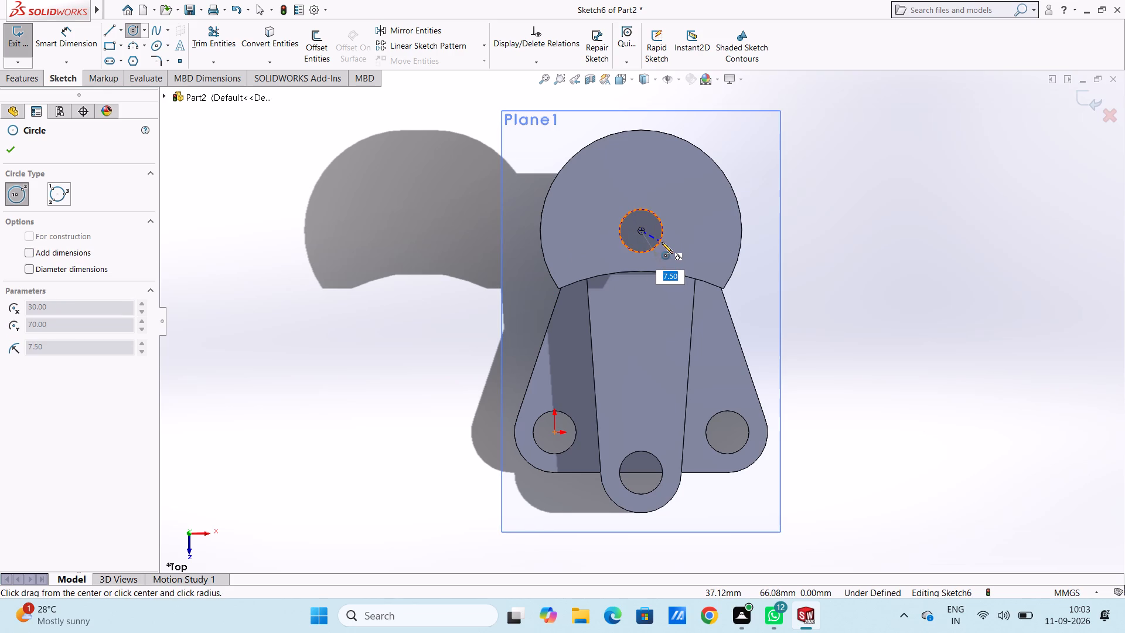
click(662, 242)
key(Escape)
key(Escape)
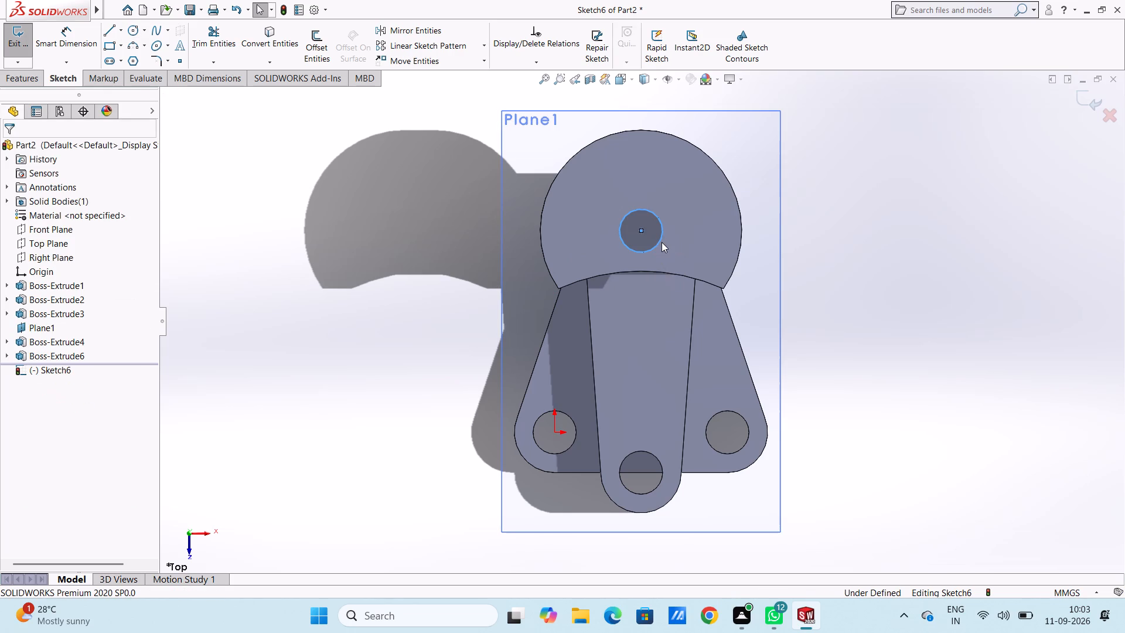
Cut the 7.5 mm radius circle 40 mm deep downward through the tapered boss and base plate beneath the column.
key(ctrl+7)
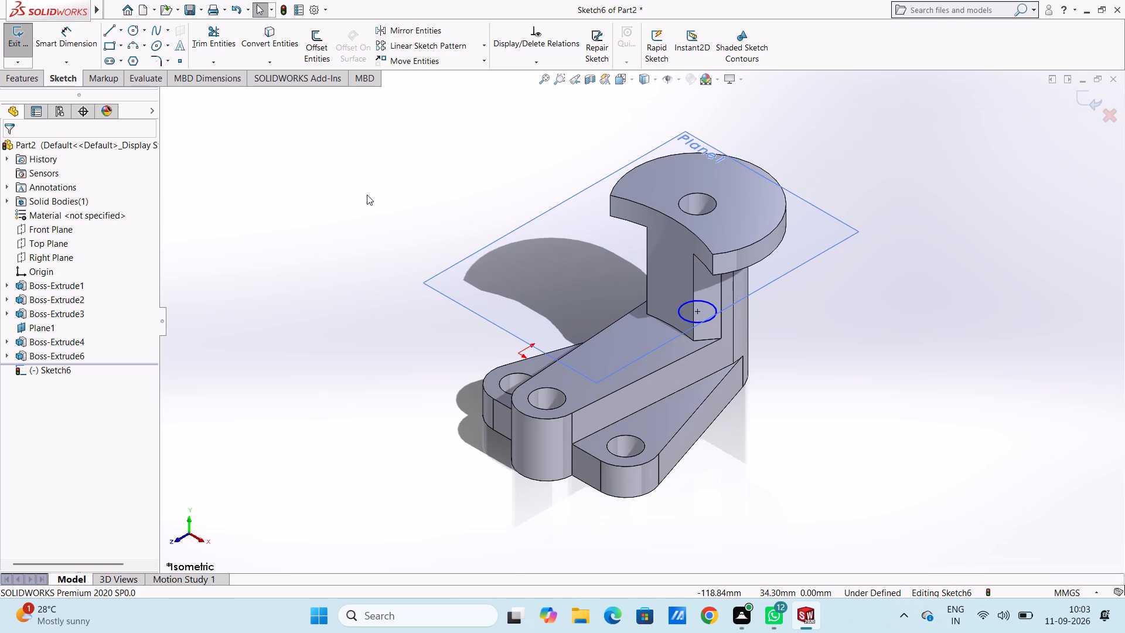
click(13, 84)
click(200, 41)
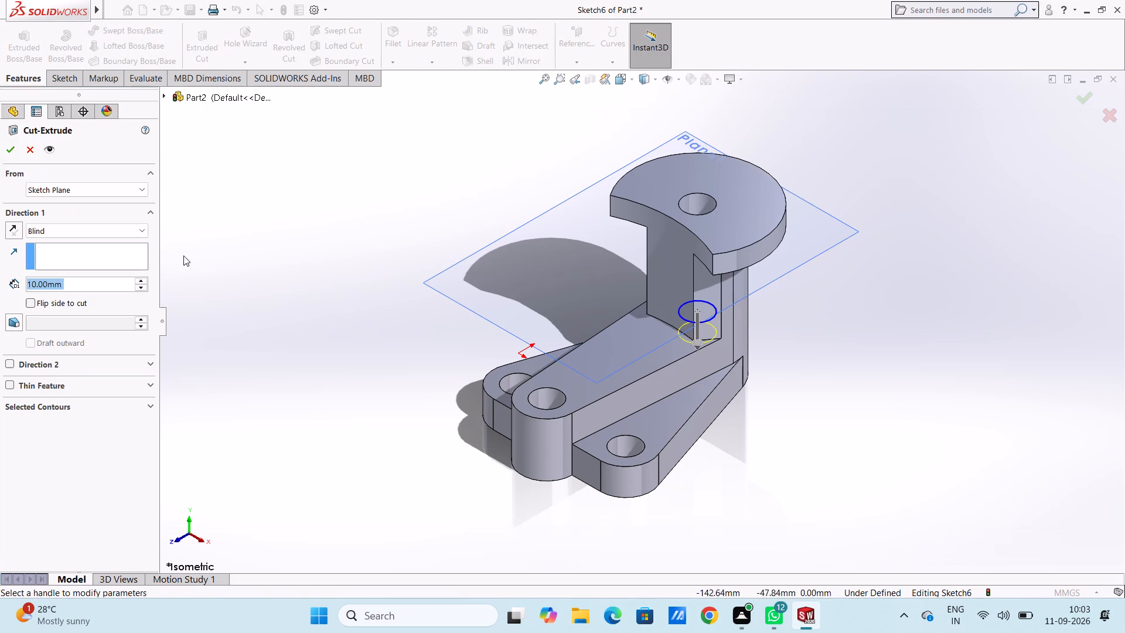
text(40)
key(Return)
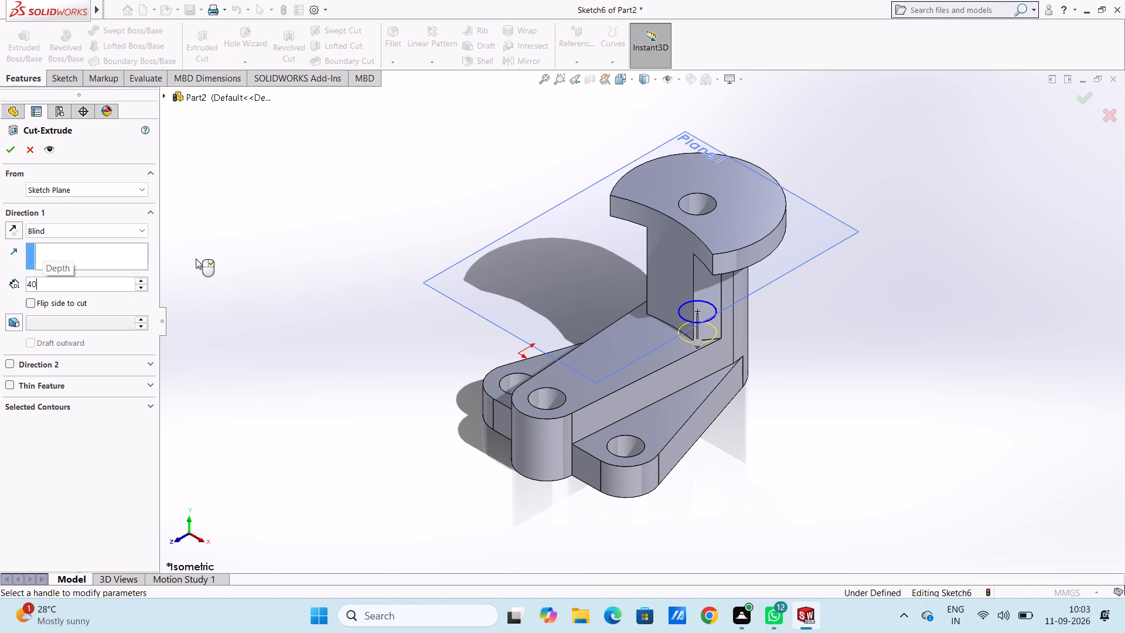
click(11, 152)
click(277, 232)
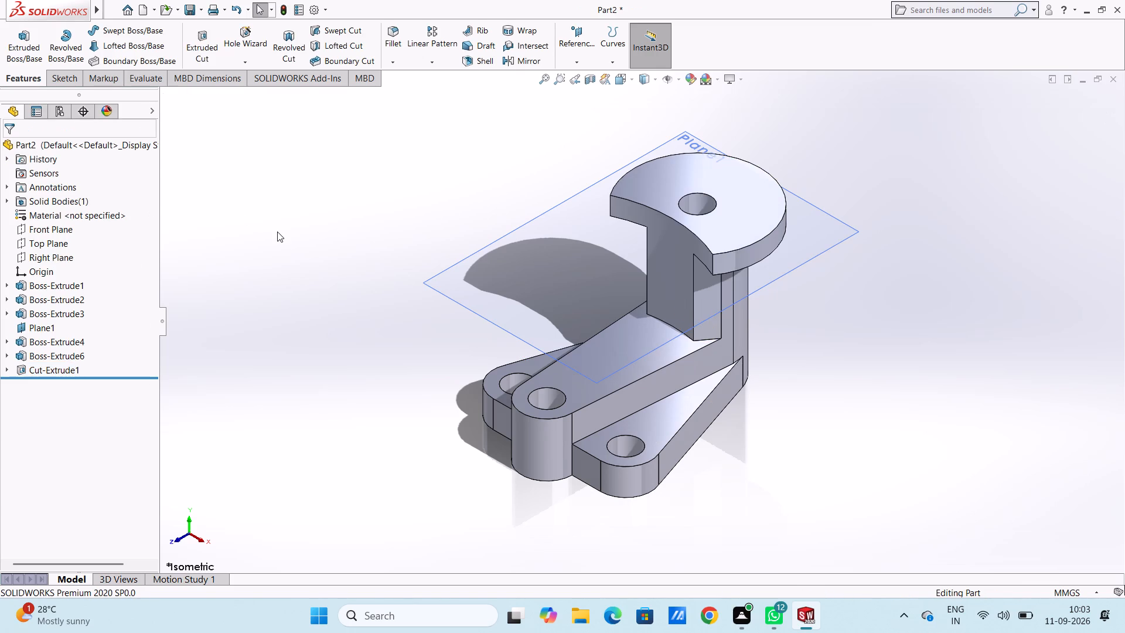
Hide the reference plane Plane1.
click(45, 326)
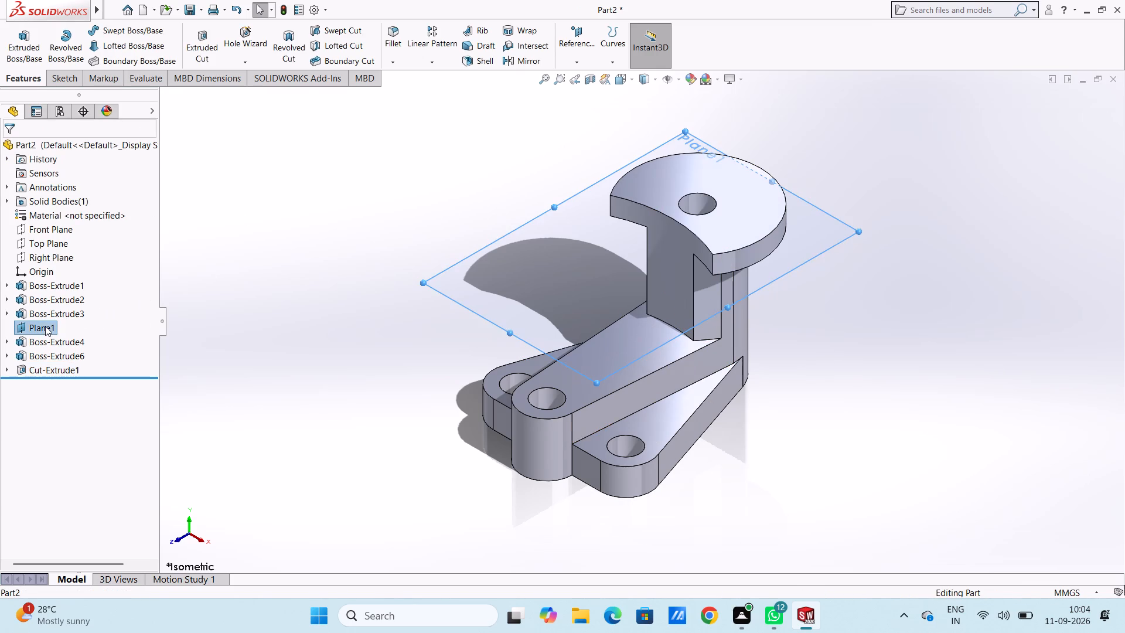
click(72, 305)
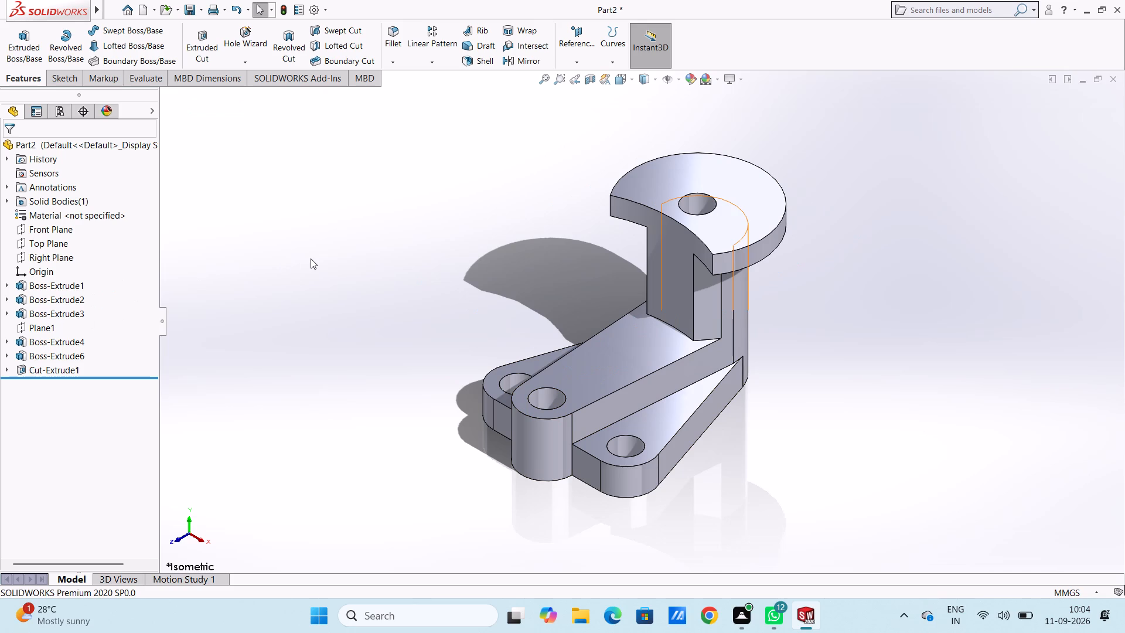
Examine the finished bracket from the standard front, back, side, top and bottom views, ending in the isometric view.
click(311, 258)
key(ctrl+5)
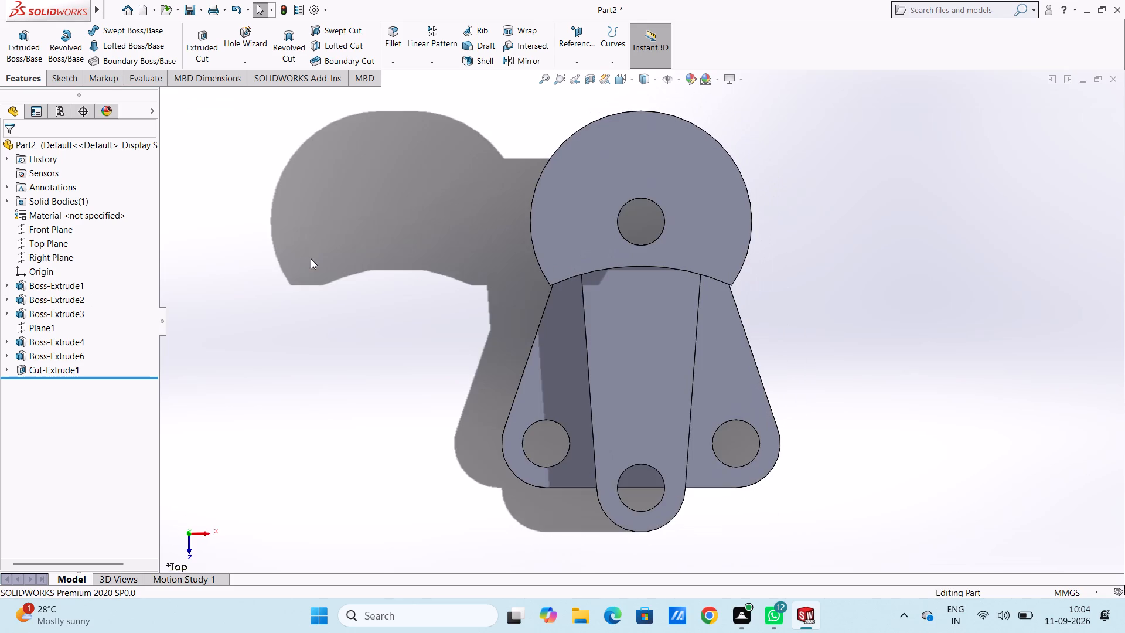
key(ctrl+7)
key(ctrl+1)
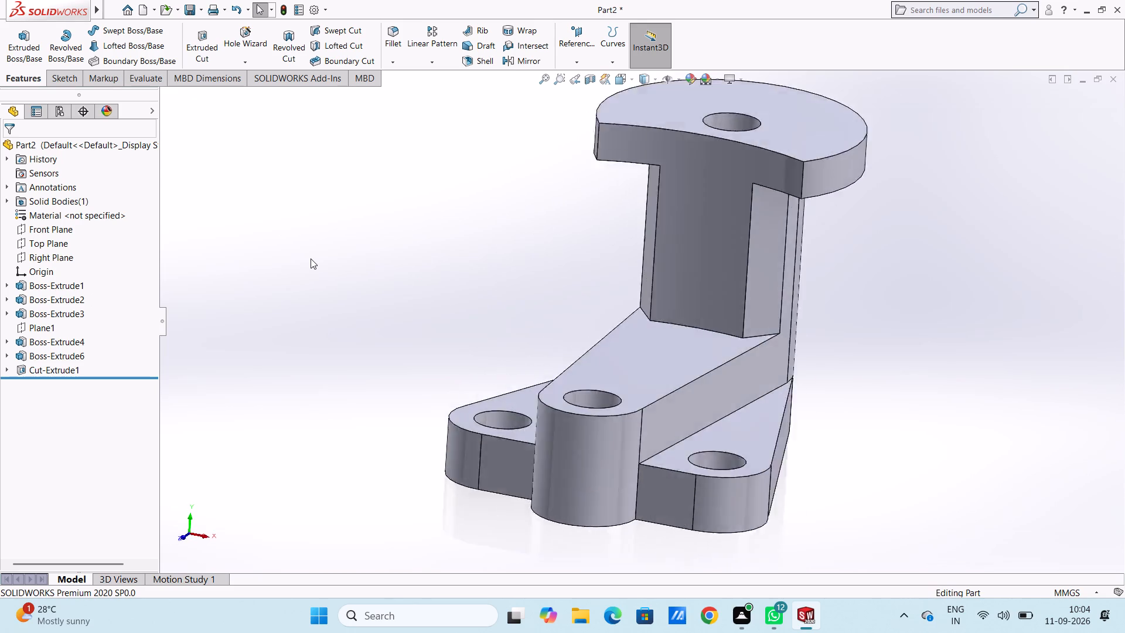
key(ctrl+2)
key(ctrl+3)
key(ctrl+4)
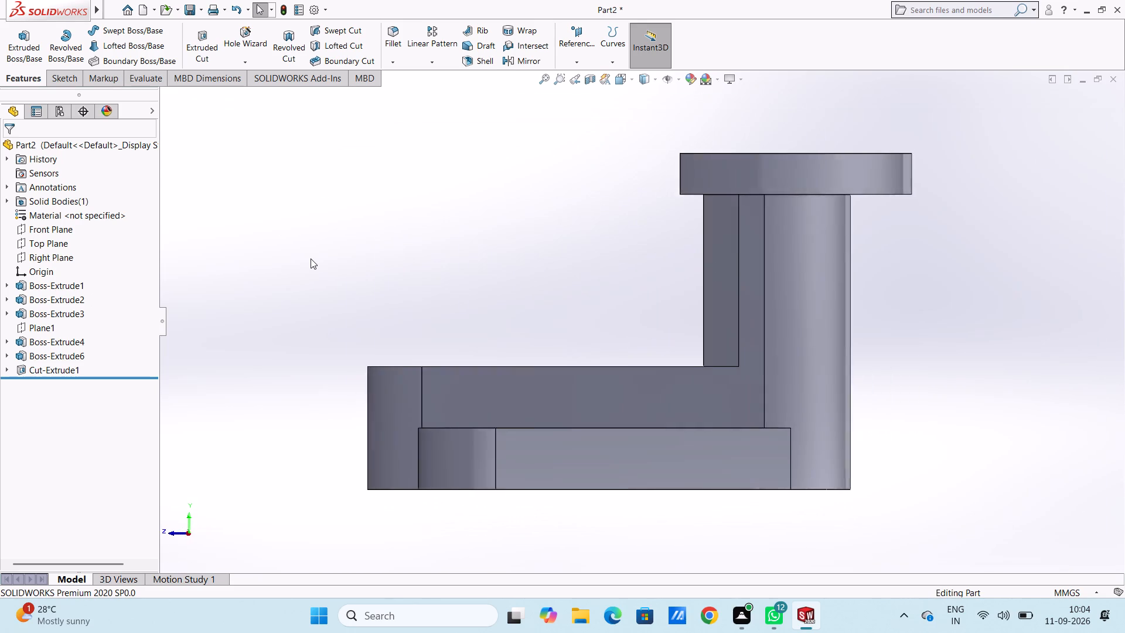
key(ctrl+5)
key(ctrl+6)
key(ctrl+7)
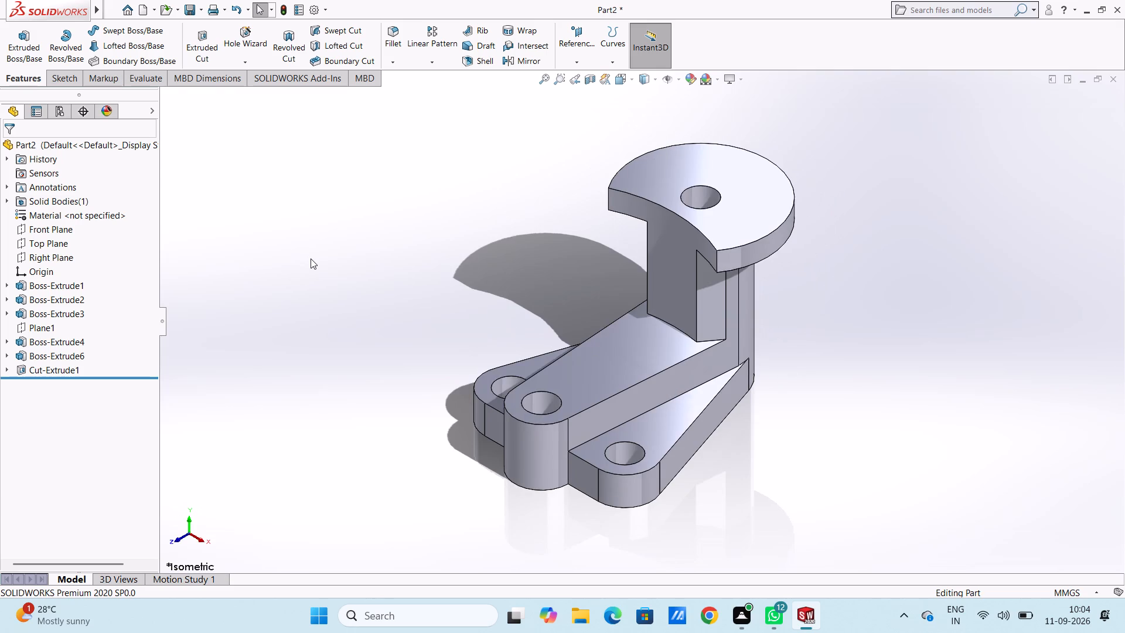
Change the whole part's appearance to the light grey colour from the standard swatches.
key(ctrl+s)
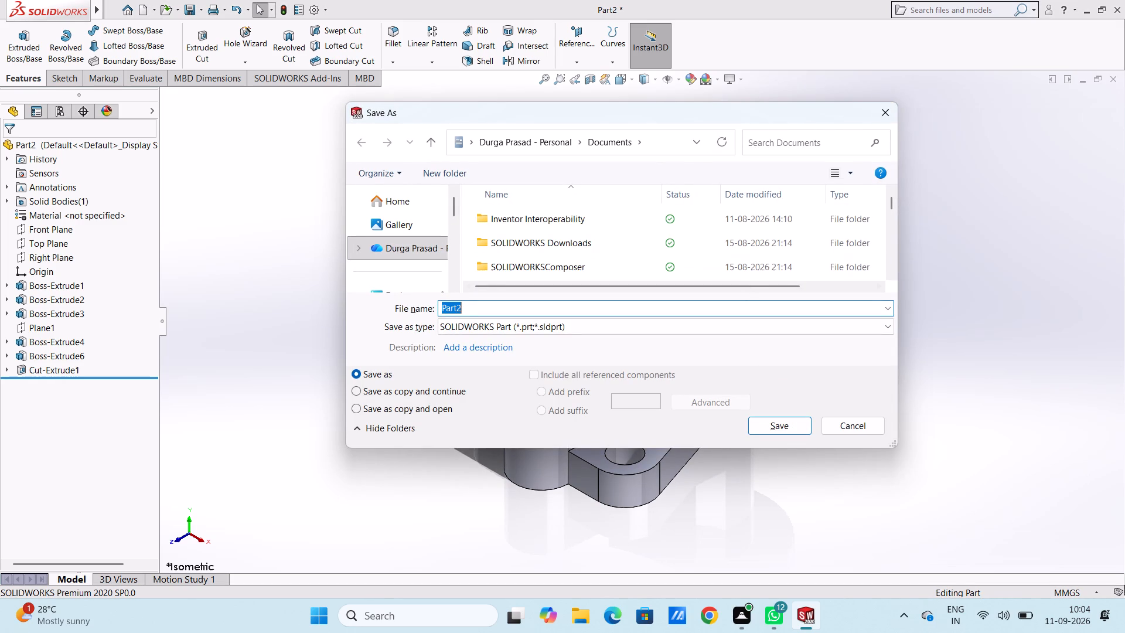
click(891, 114)
click(690, 84)
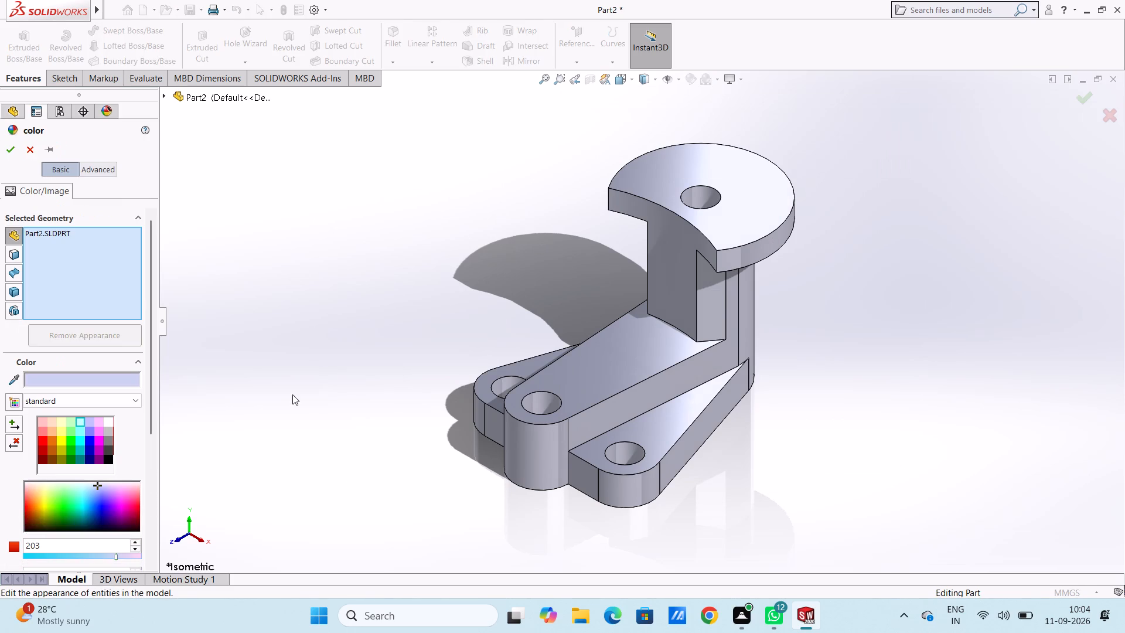
click(108, 425)
click(108, 430)
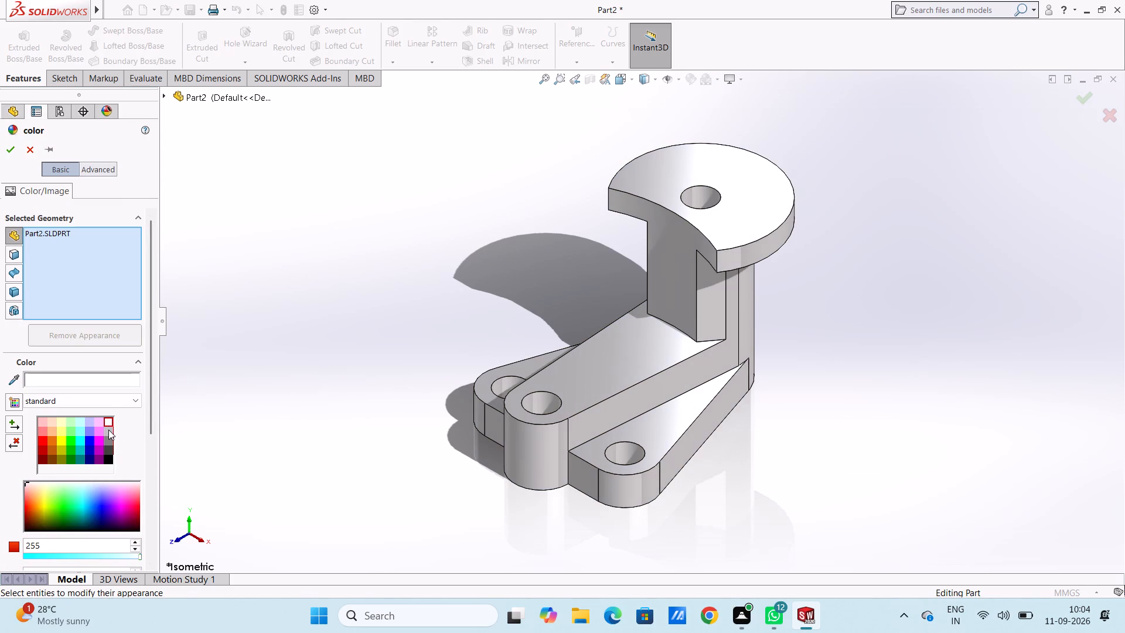
click(13, 152)
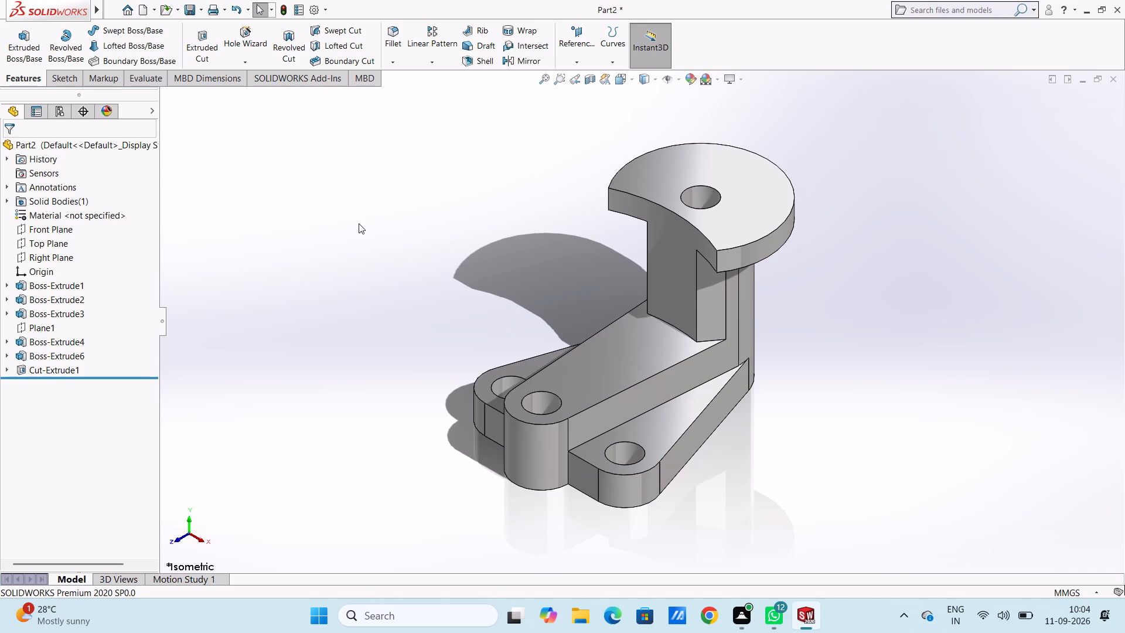
Save the part in the Documents folder as a SOLIDWORKS Part named "swivel support bracket".
key(ctrl+s)
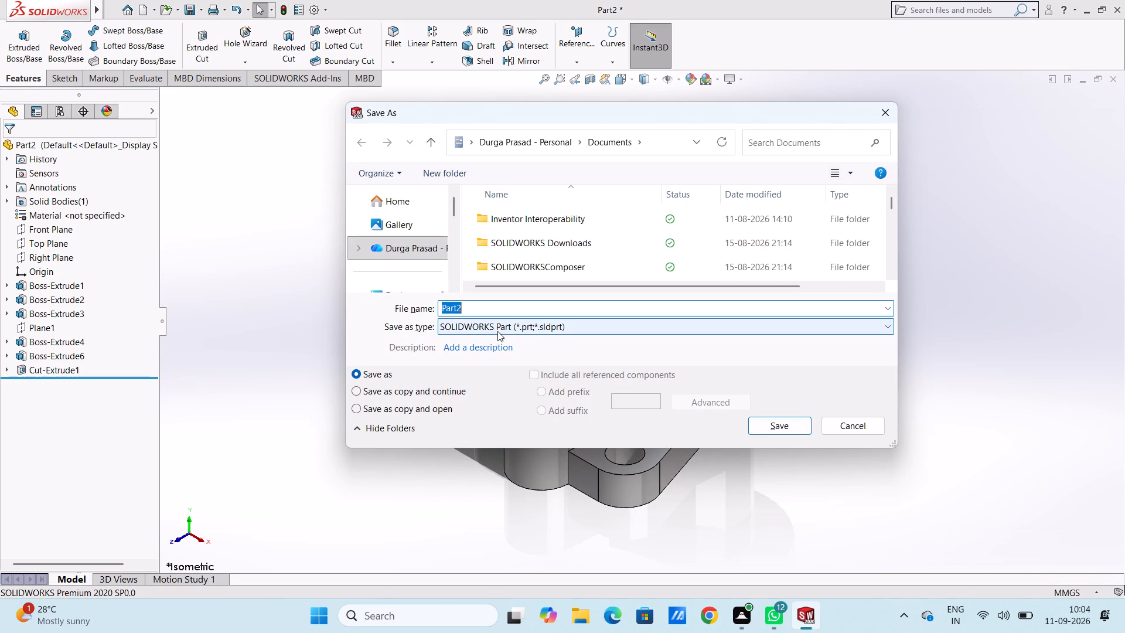
text(sw)
text(ivel)
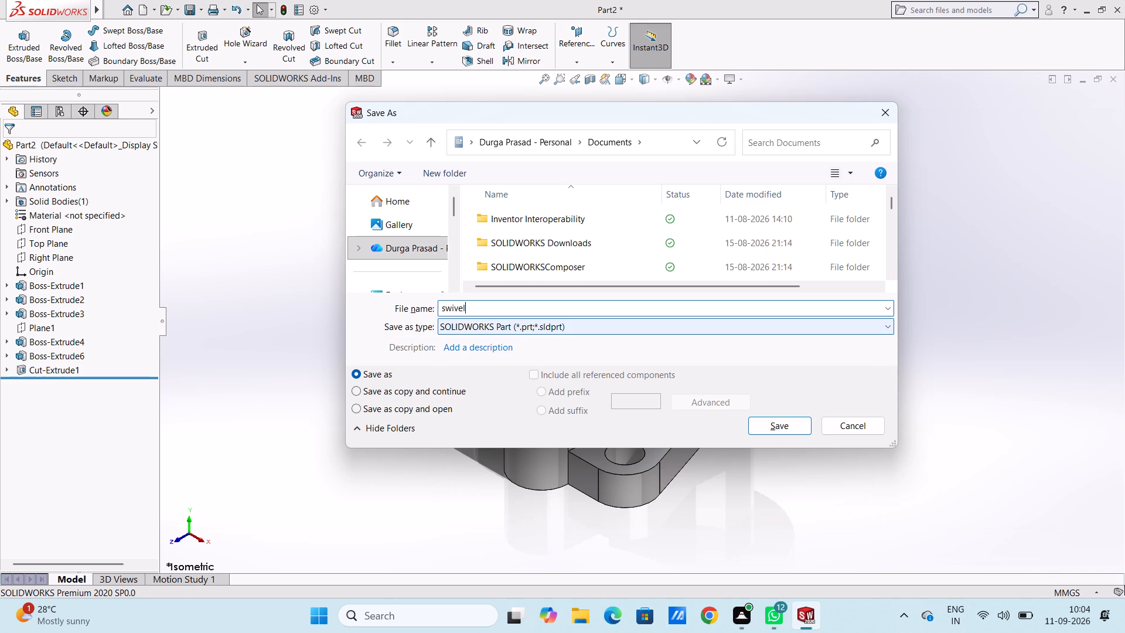
key(space)
text(support bracket)
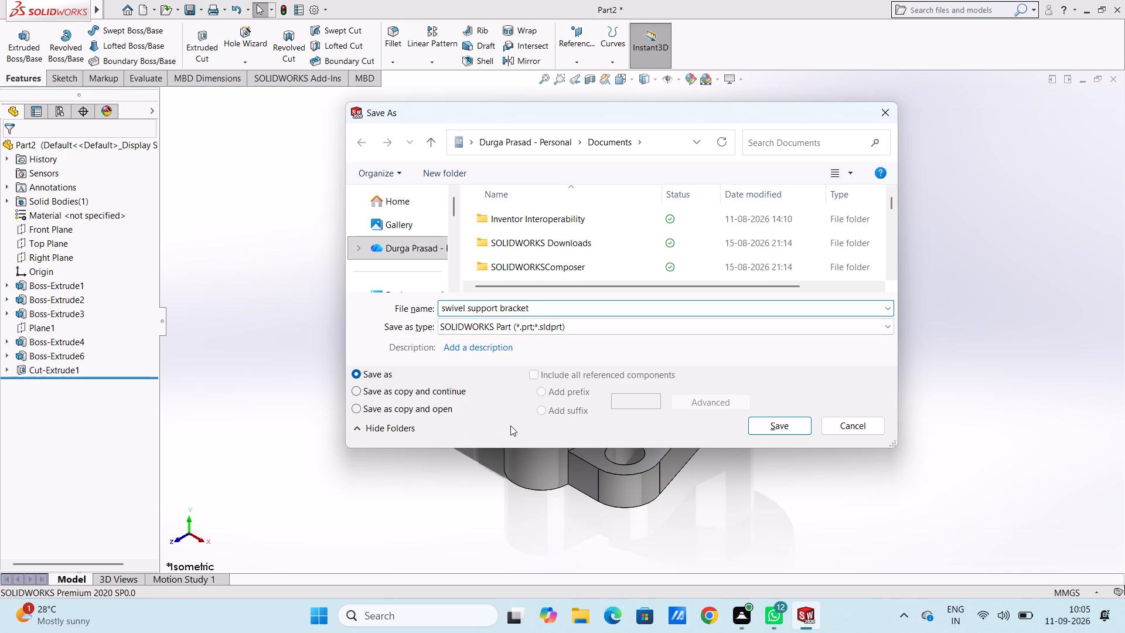
click(775, 418)
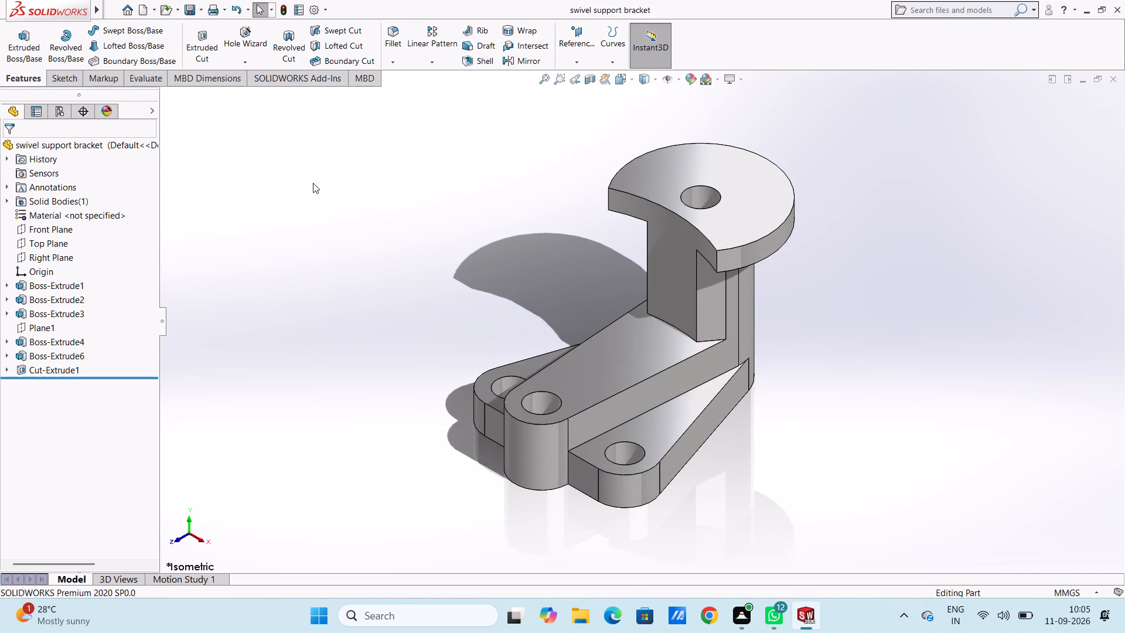
Save a PDF version of the part in Documents under the same name, swivel support bracket.
click(200, 15)
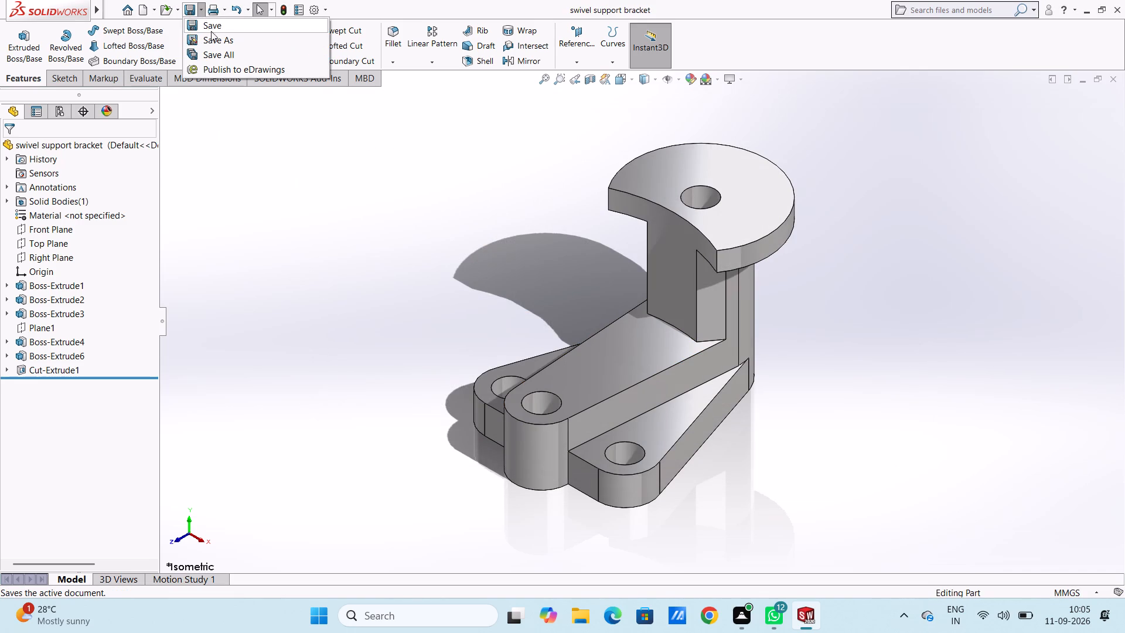
click(212, 39)
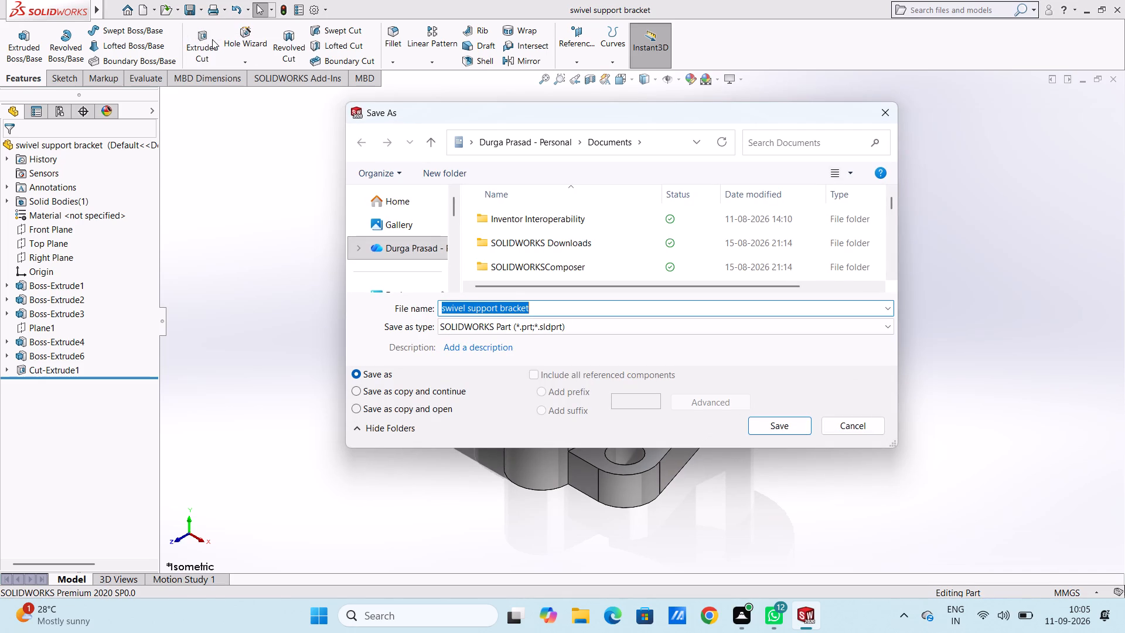
click(564, 330)
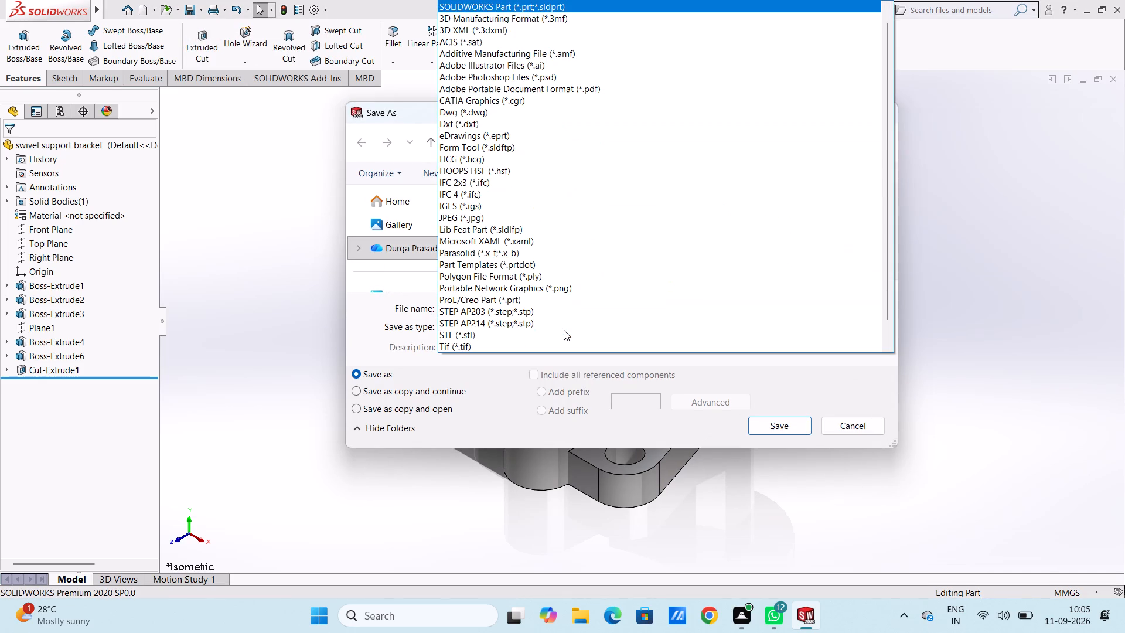
click(544, 90)
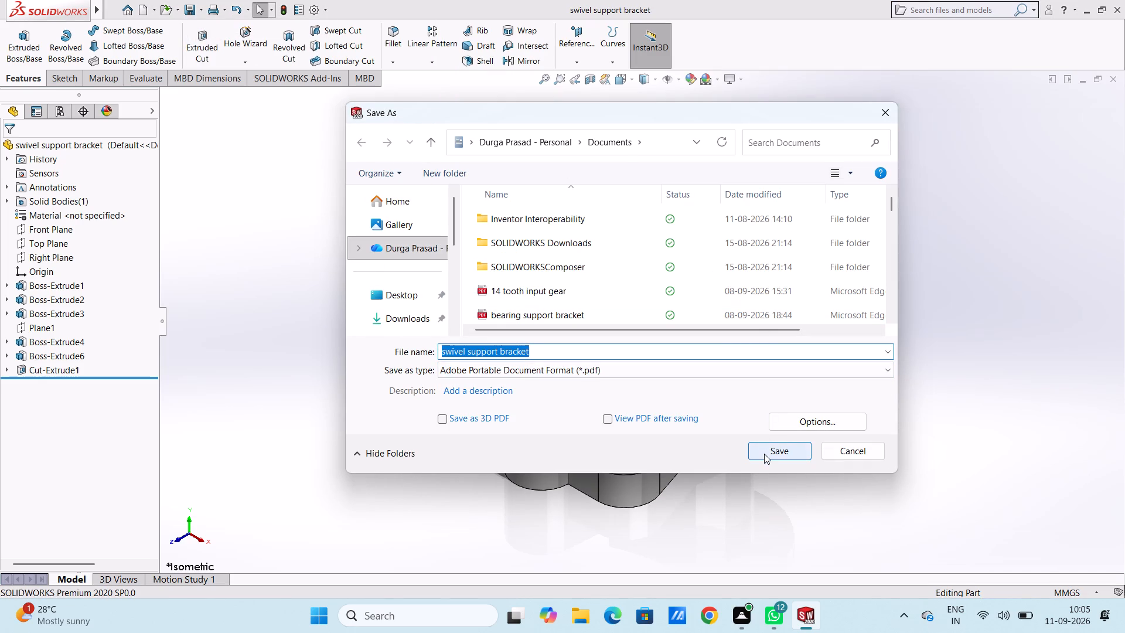
click(764, 454)
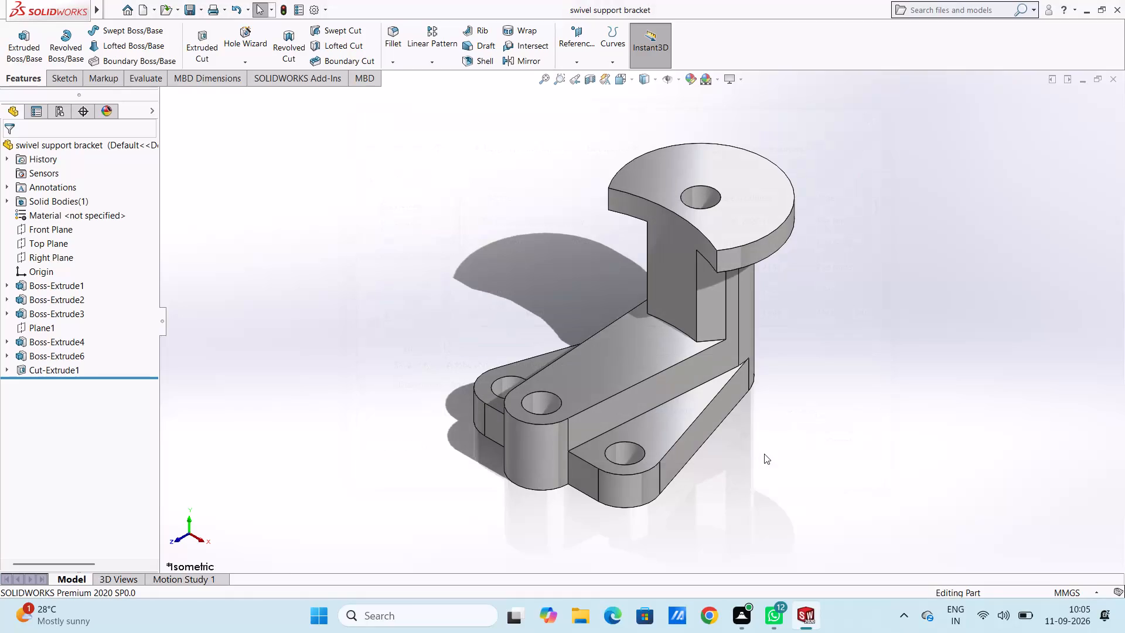
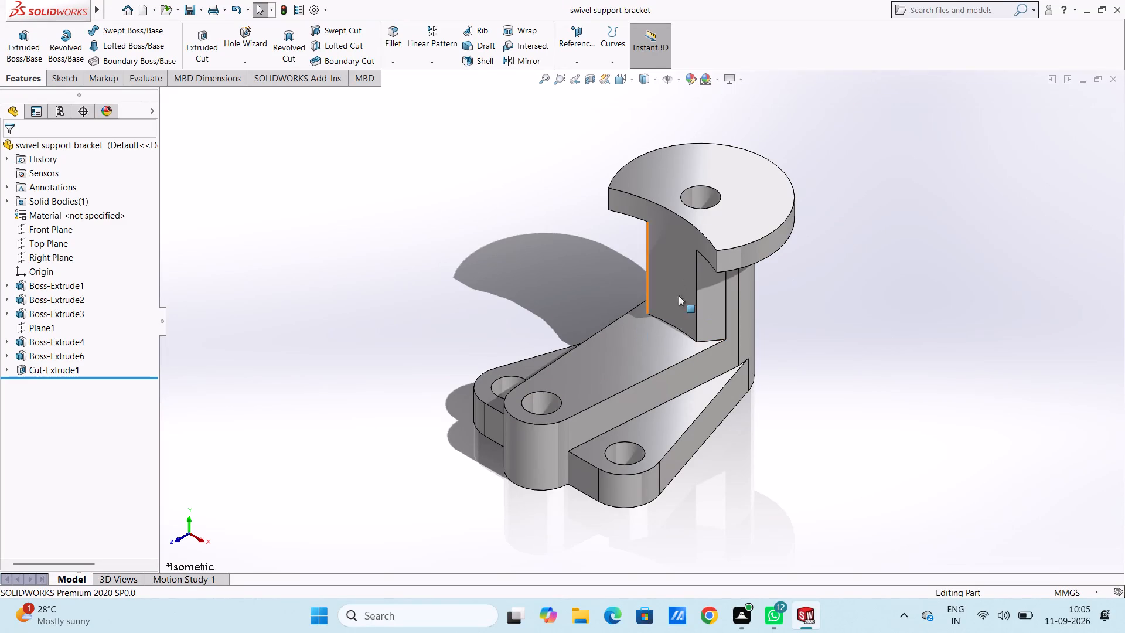
Examine the bracket's tapered boss, triangular base, disc and column by selecting their faces one at a time, clearing the selection after each.
click(646, 344)
click(858, 394)
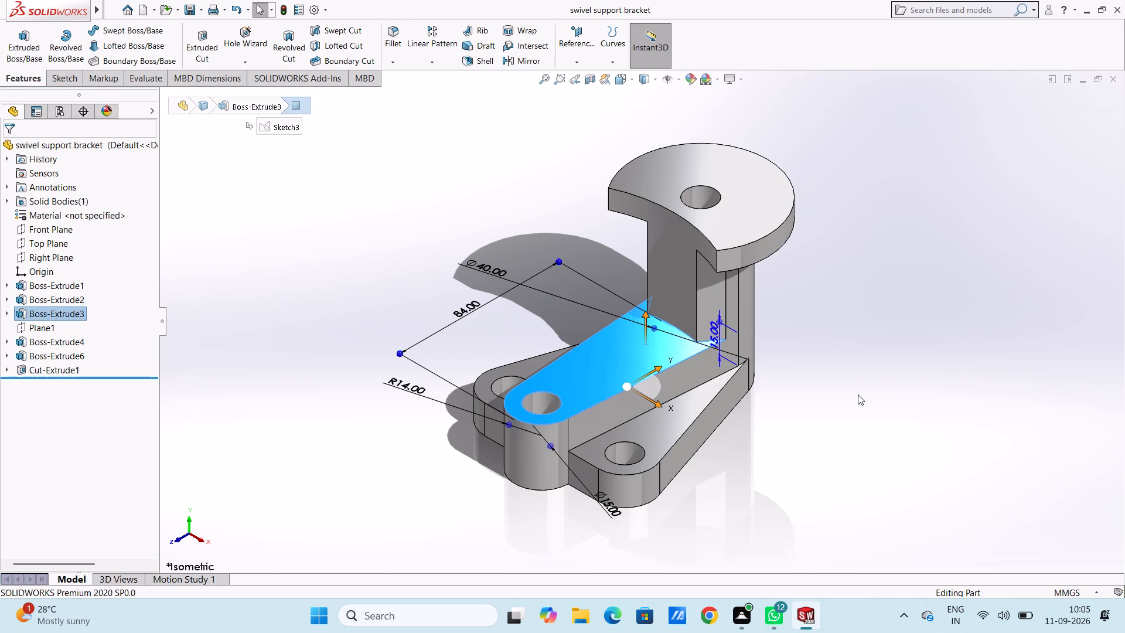
click(647, 430)
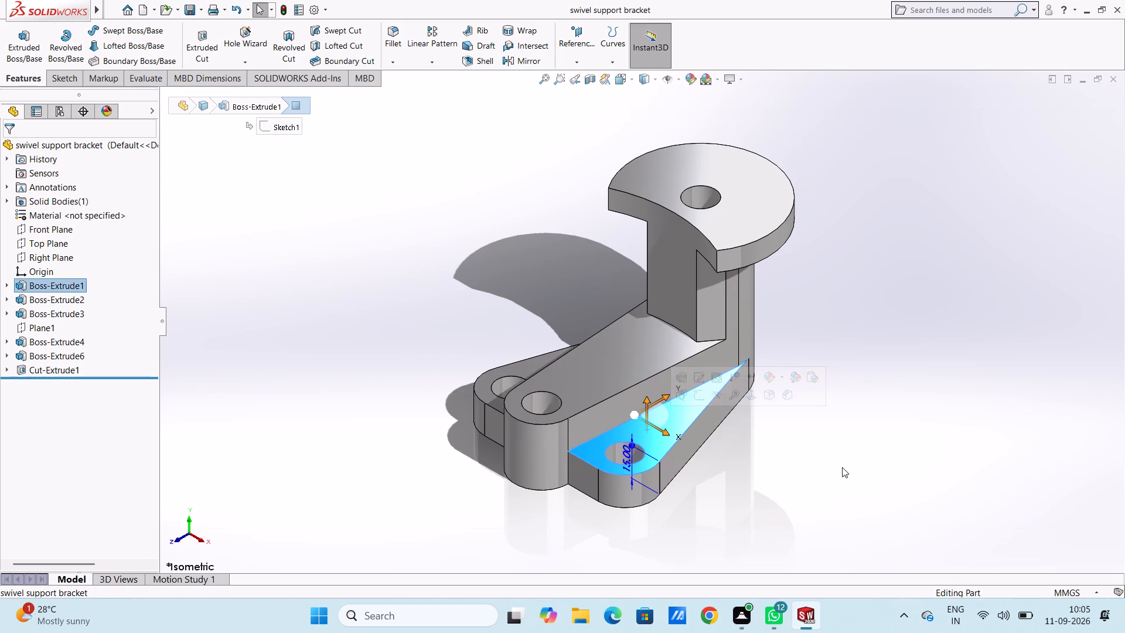
click(842, 467)
click(754, 205)
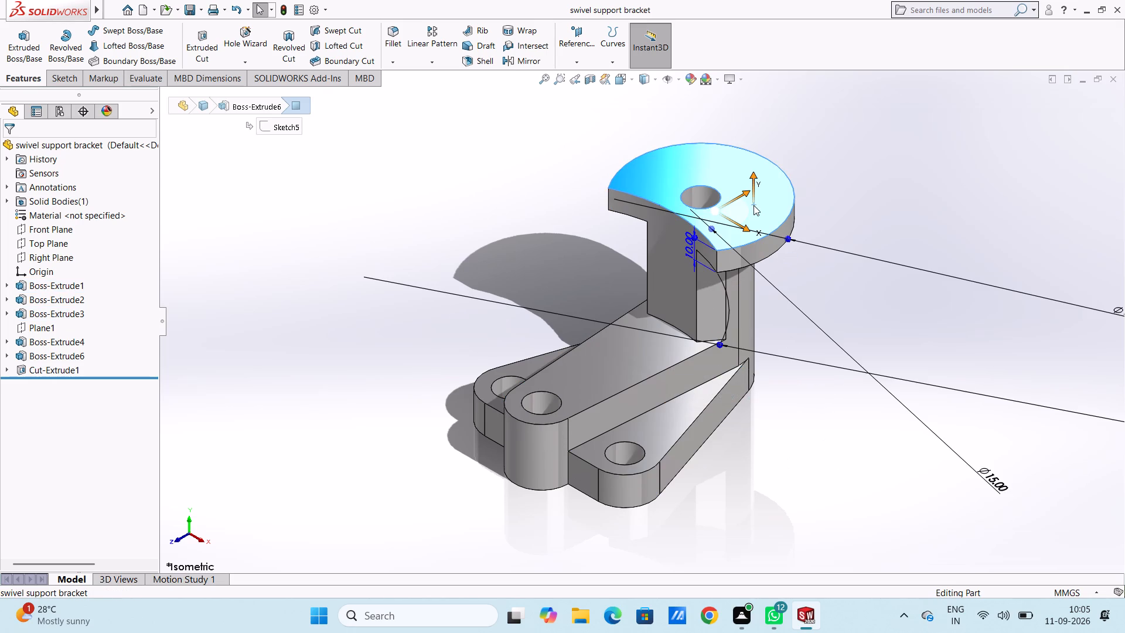
click(933, 223)
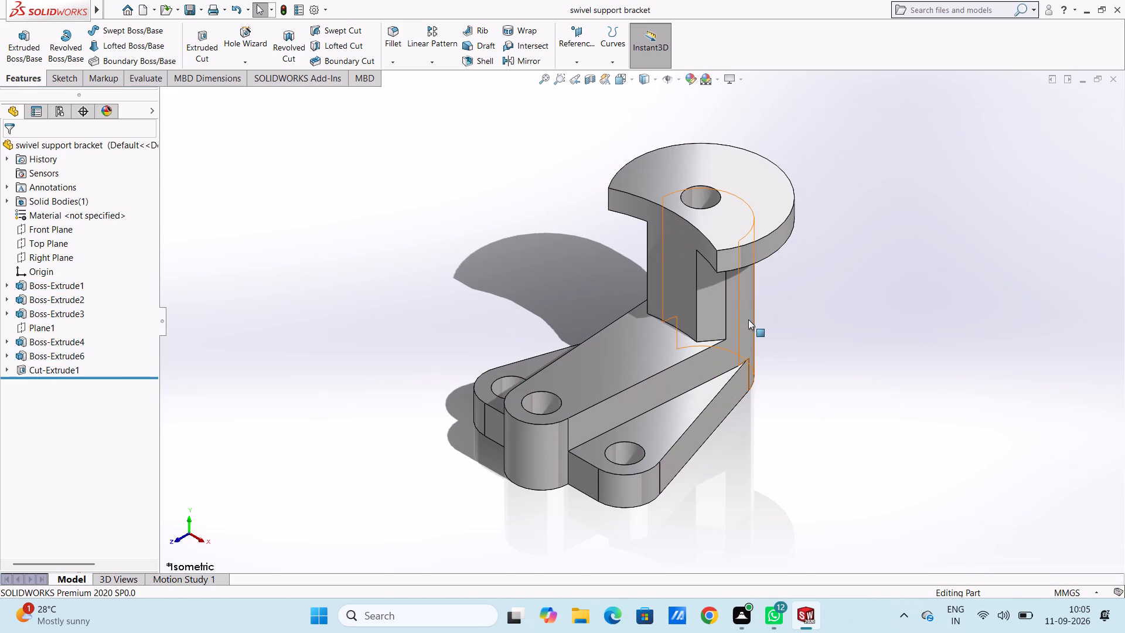
click(747, 319)
click(902, 352)
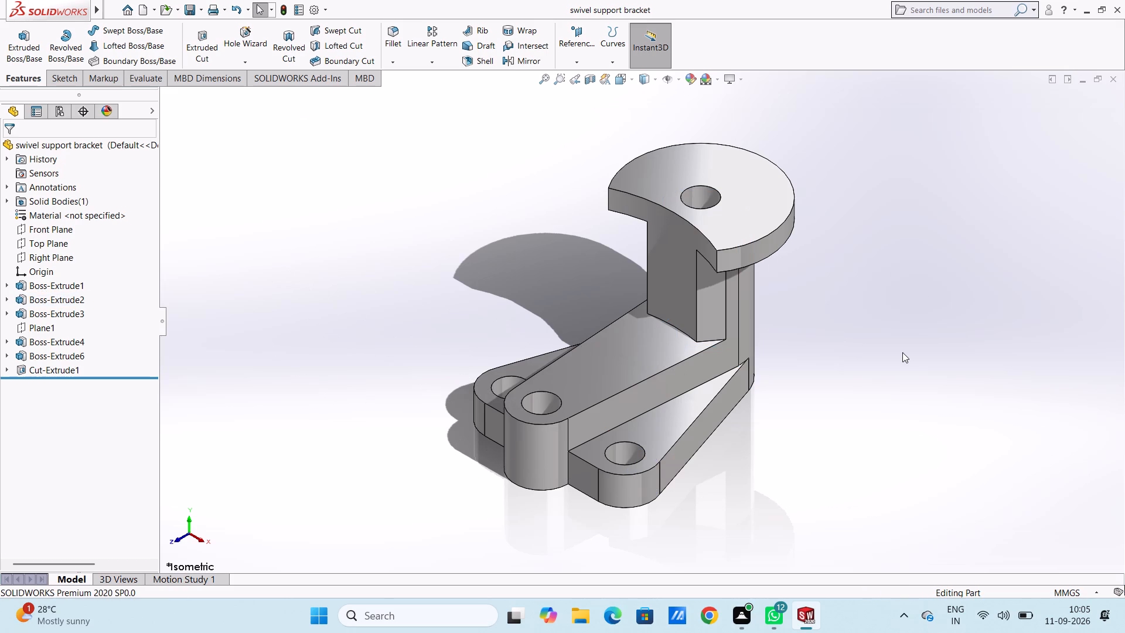
click(594, 375)
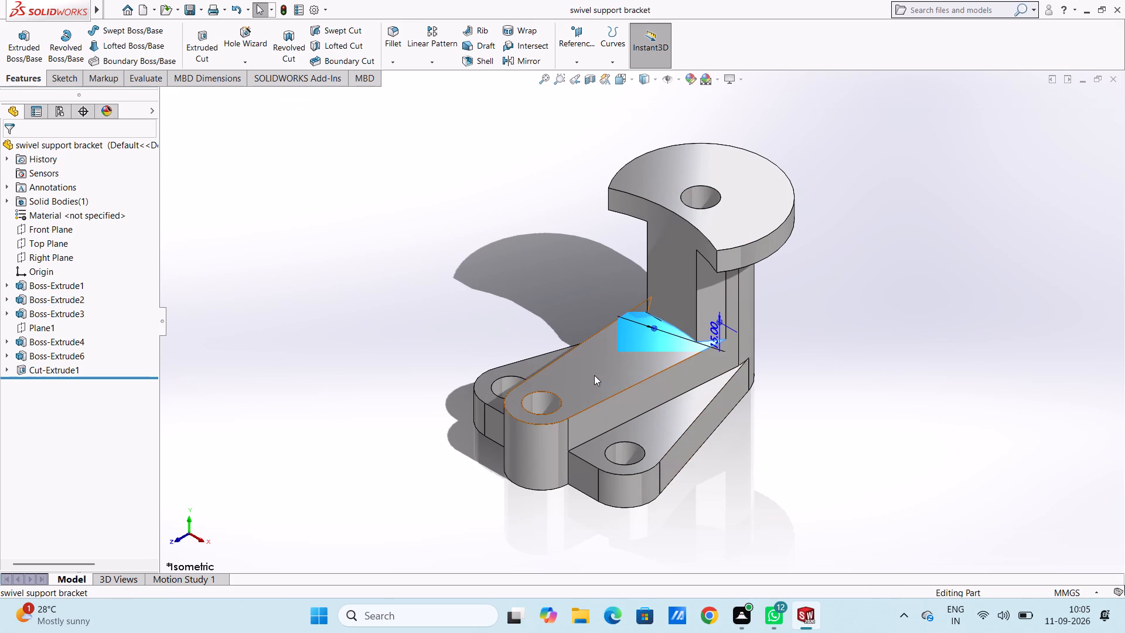
click(316, 343)
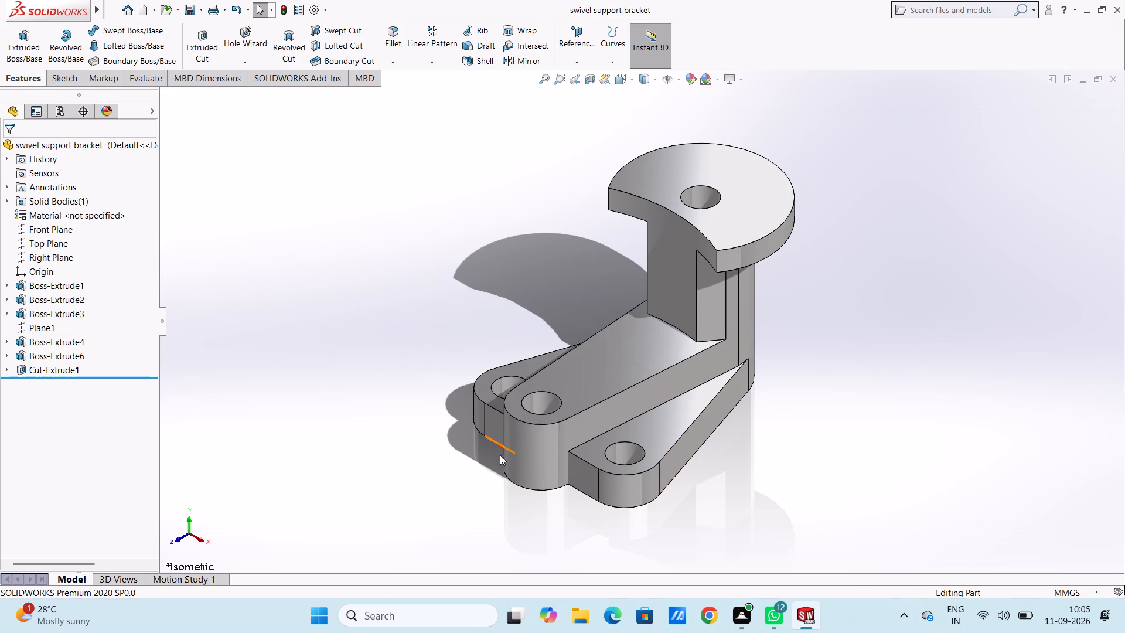
click(301, 398)
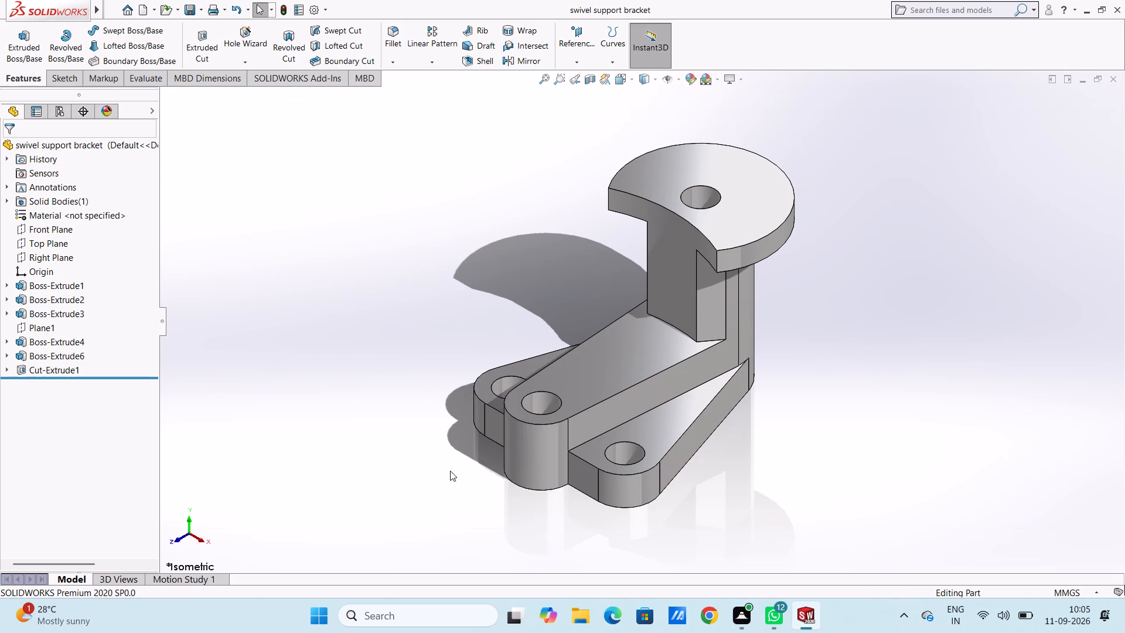